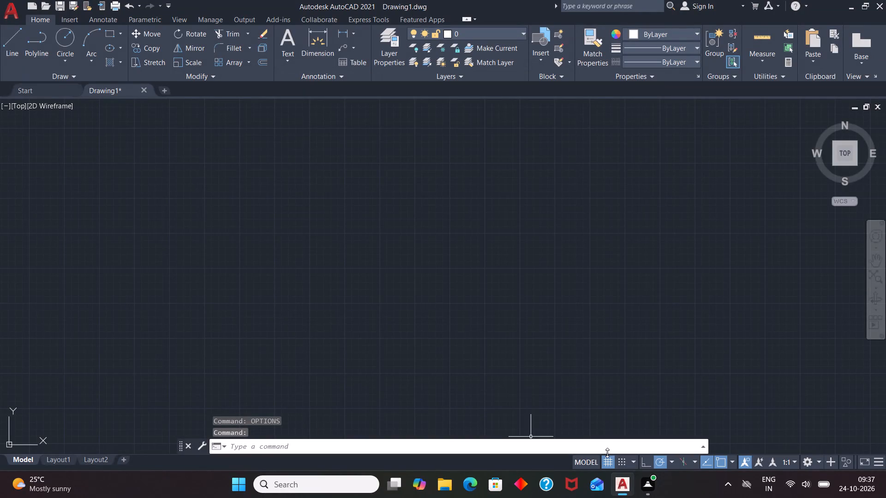
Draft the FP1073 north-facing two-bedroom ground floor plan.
Turn off the grid display in the model space of the drawing.
{"action": "left_click", "coordinate": [608, 461]}
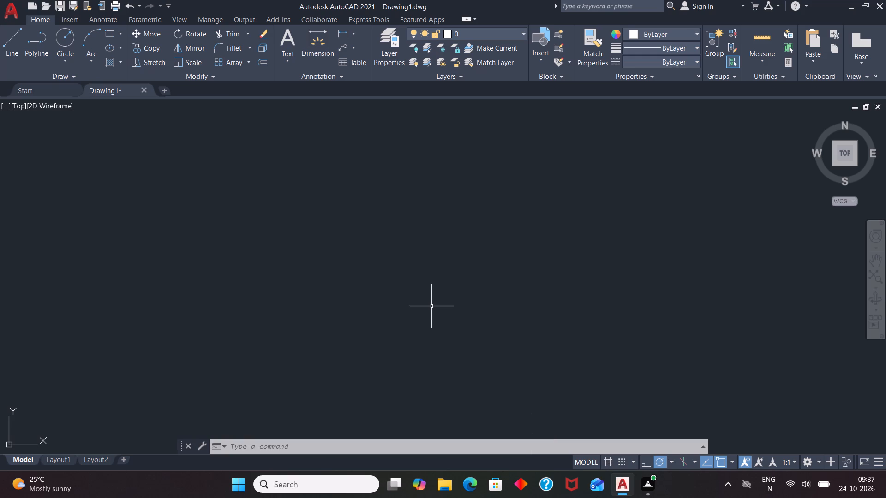
Open the Drawing Units settings and bring up the choices for the length type.
{"action": "type", "text": "UN"}
{"action": "key", "text": "Return"}
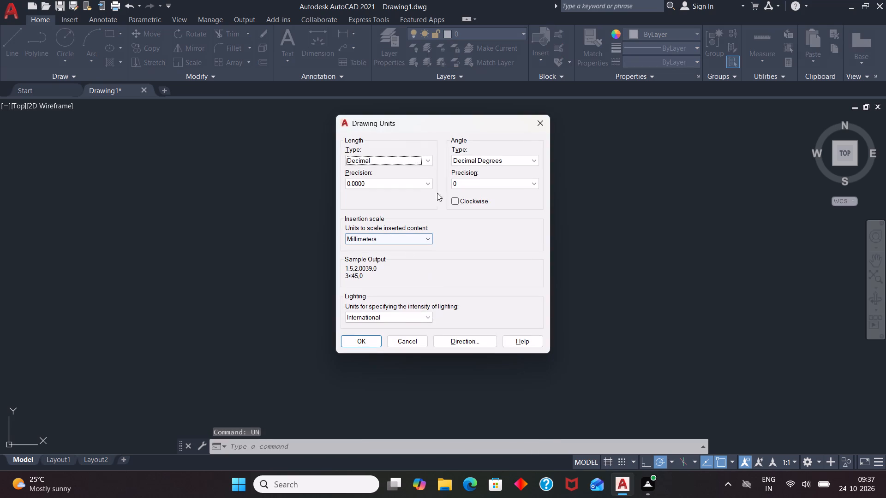
{"action": "left_click", "coordinate": [429, 158]}
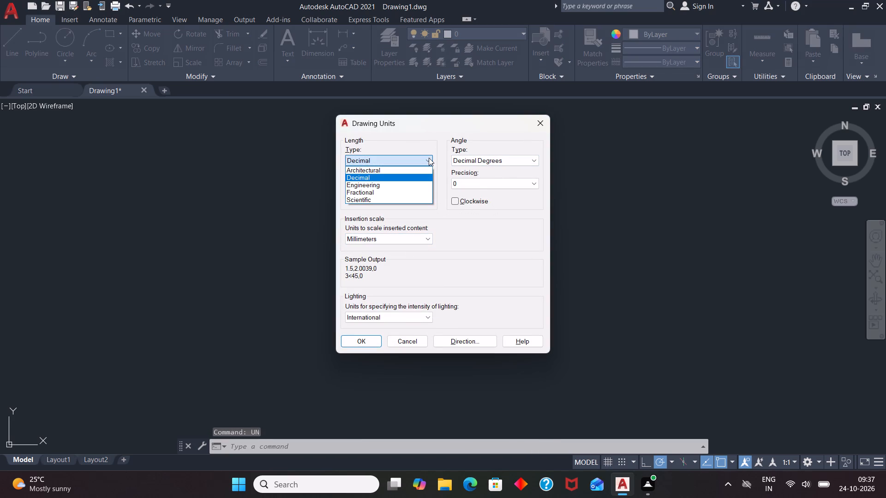
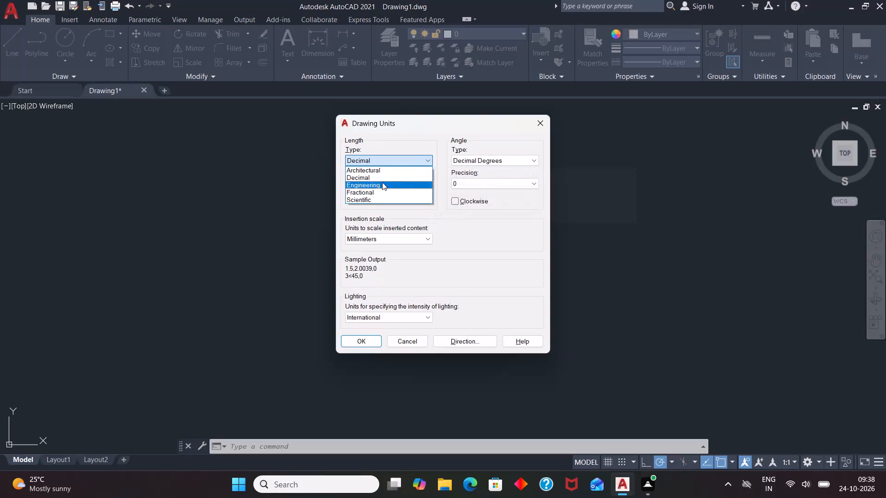
Set the drawing units to Engineering length with 0'-0.00" precision and an insertion scale of Inches.
{"action": "left_click", "coordinate": [393, 179]}
{"action": "left_click", "coordinate": [395, 206]}
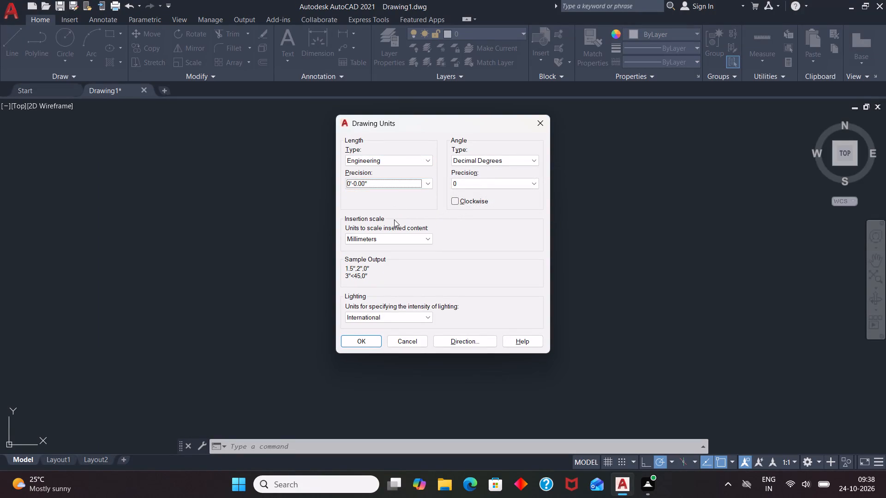
{"action": "left_click", "coordinate": [393, 239]}
{"action": "left_click", "coordinate": [388, 255]}
{"action": "left_click", "coordinate": [372, 340]}
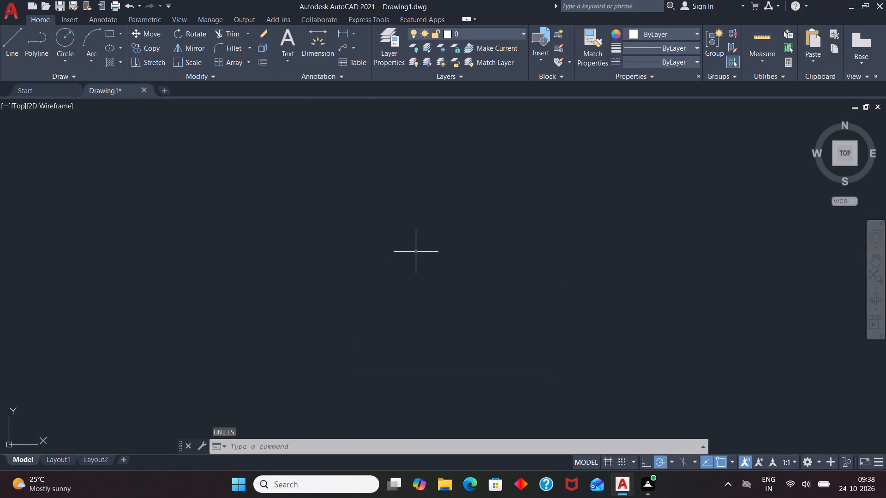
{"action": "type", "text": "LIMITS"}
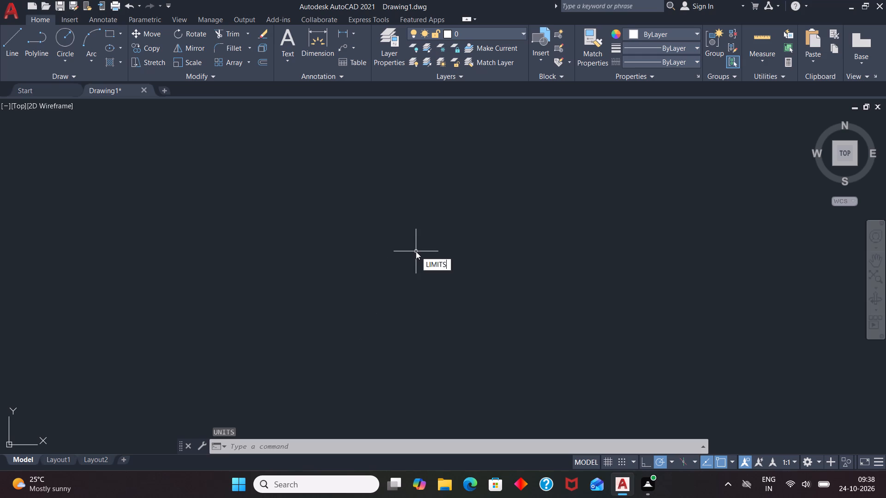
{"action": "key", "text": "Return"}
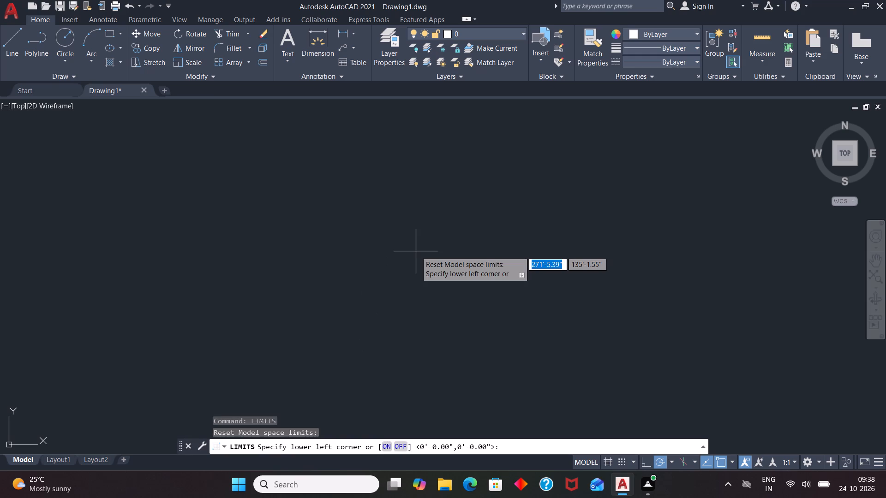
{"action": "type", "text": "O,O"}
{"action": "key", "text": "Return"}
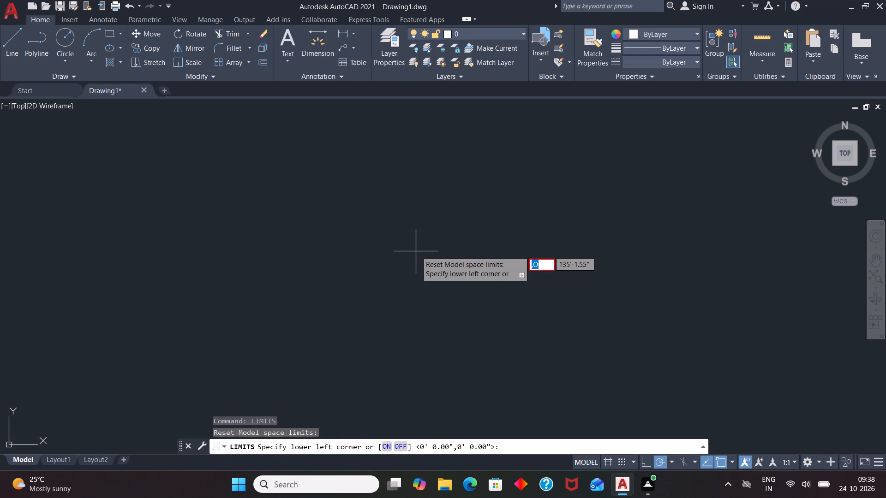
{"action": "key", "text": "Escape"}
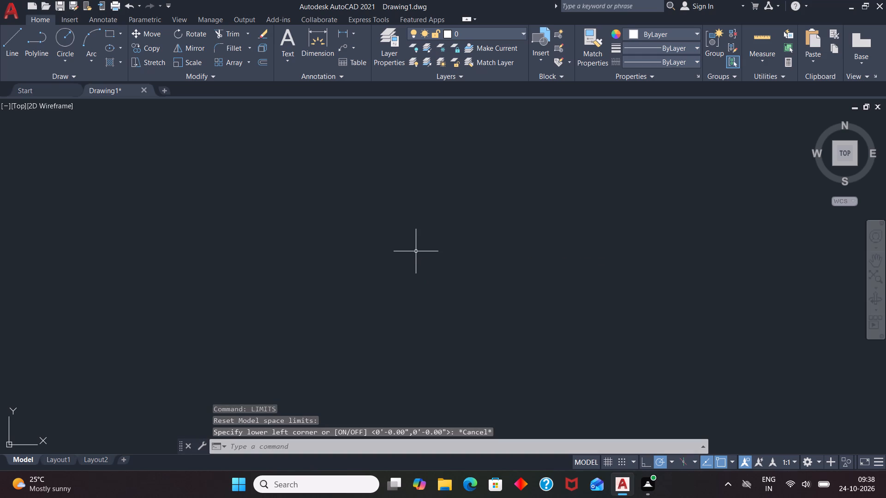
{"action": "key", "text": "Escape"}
Set the model space limits with the lower left corner at 0,0 and the upper right corner at 11.7,16.5.
{"action": "type", "text": "LIMITS"}
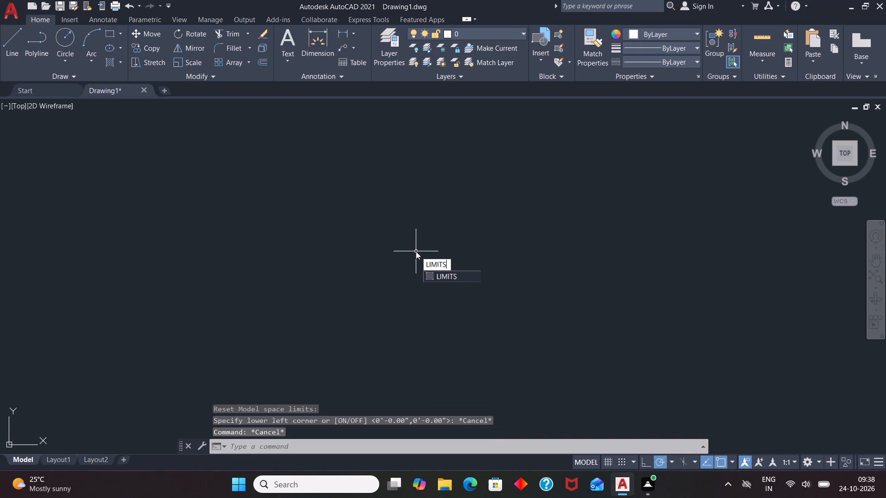
{"action": "key", "text": "Return"}
{"action": "type", "text": "0,0"}
{"action": "key", "text": "Return"}
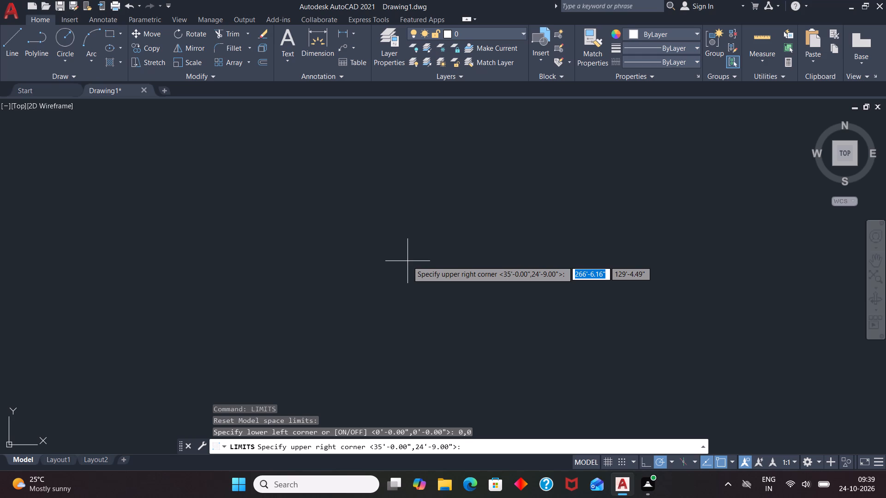
{"action": "type", "text": "11."}
{"action": "type", "text": "7,16.5"}
{"action": "key", "text": "Return"}
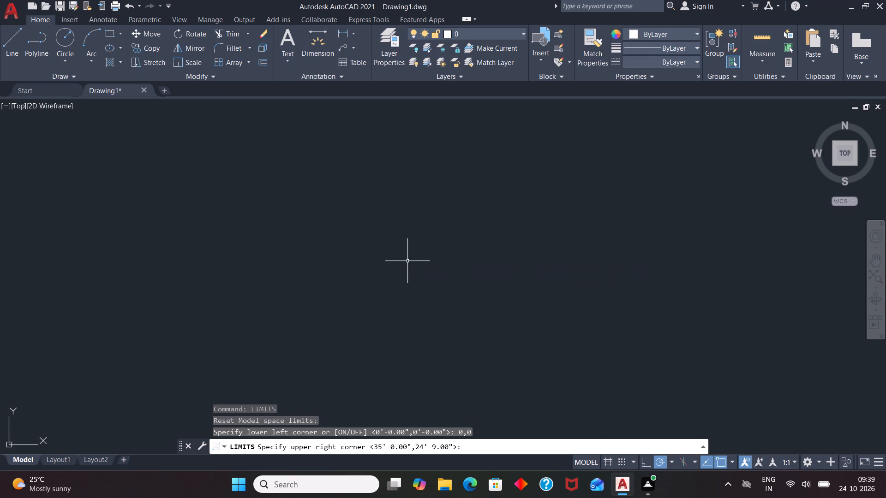
Zoom with the All option to fit the view to the drawing limits.
{"action": "key", "text": "z"}
{"action": "key", "text": "Return"}
{"action": "key", "text": "a"}
{"action": "key", "text": "Return"}
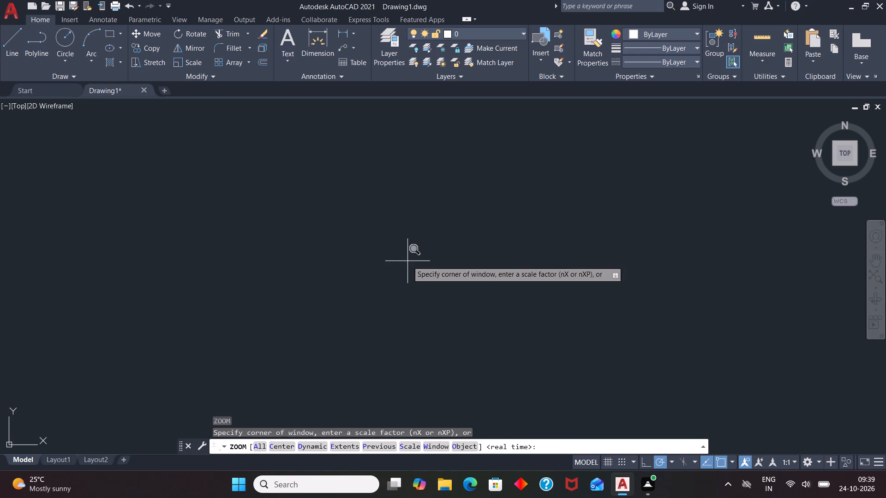
Open the Dimension Style Manager.
{"action": "key", "text": "d"}
{"action": "key", "text": "Return"}
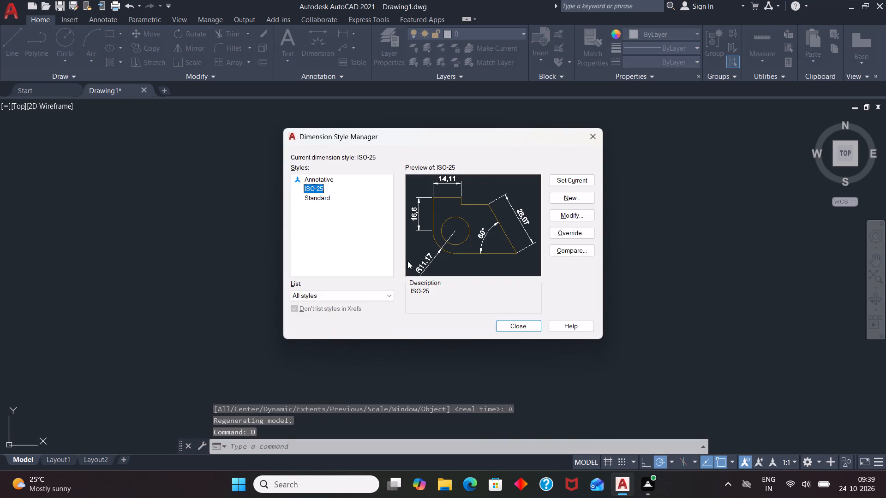
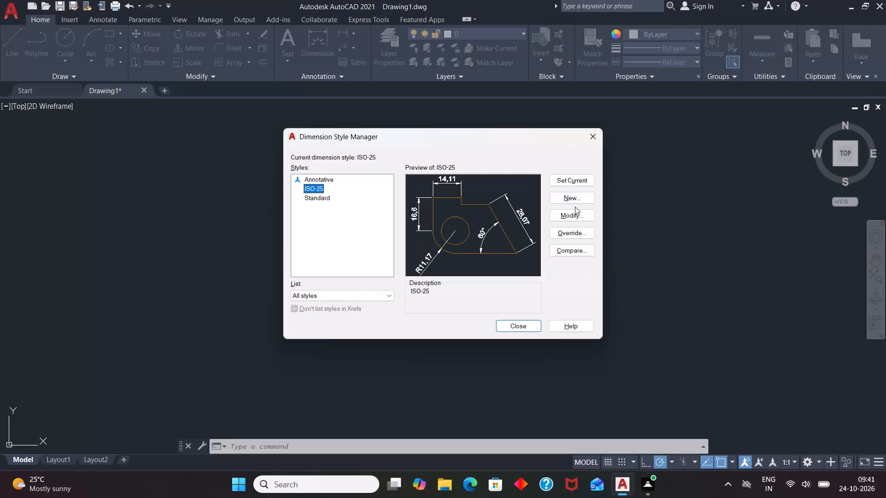
Modify the ISO-25 dimension style to use the Engineering unit format for linear dimensions.
{"action": "left_click", "coordinate": [571, 214]}
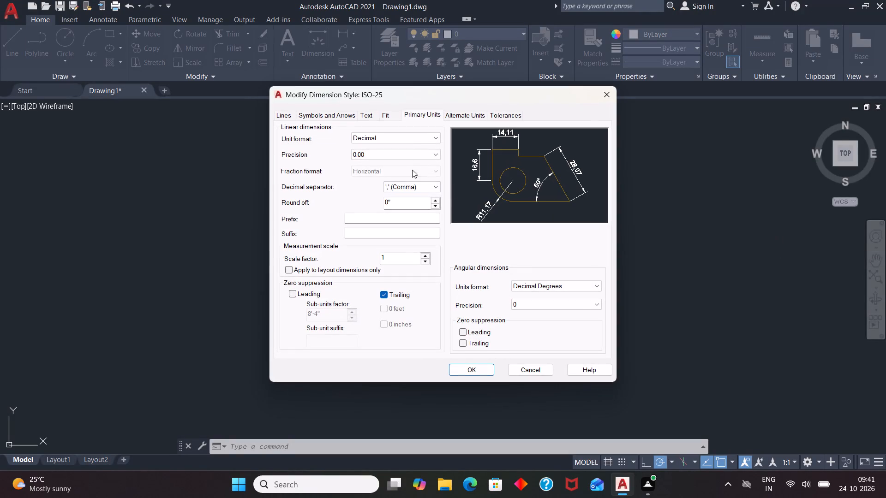
{"action": "left_click", "coordinate": [415, 136]}
{"action": "left_click", "coordinate": [417, 167]}
{"action": "left_click", "coordinate": [422, 136]}
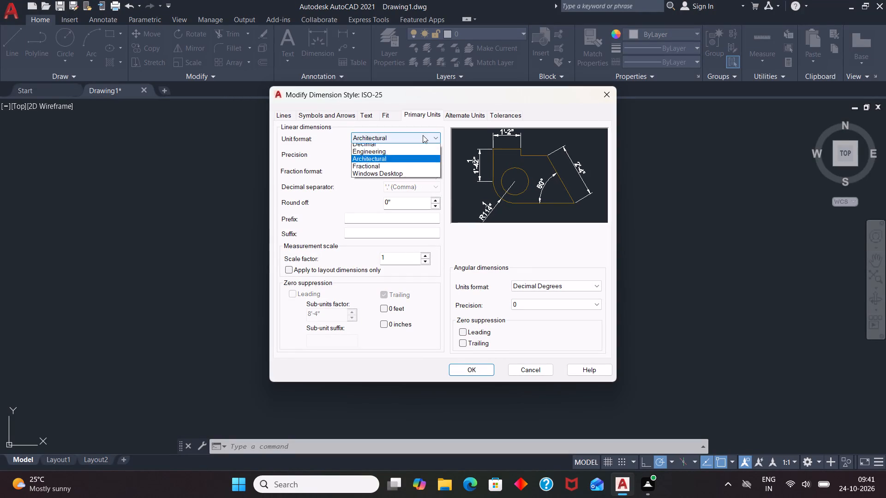
{"action": "left_click", "coordinate": [420, 160]}
Set the dimension text height to 4.
{"action": "left_click", "coordinate": [370, 111]}
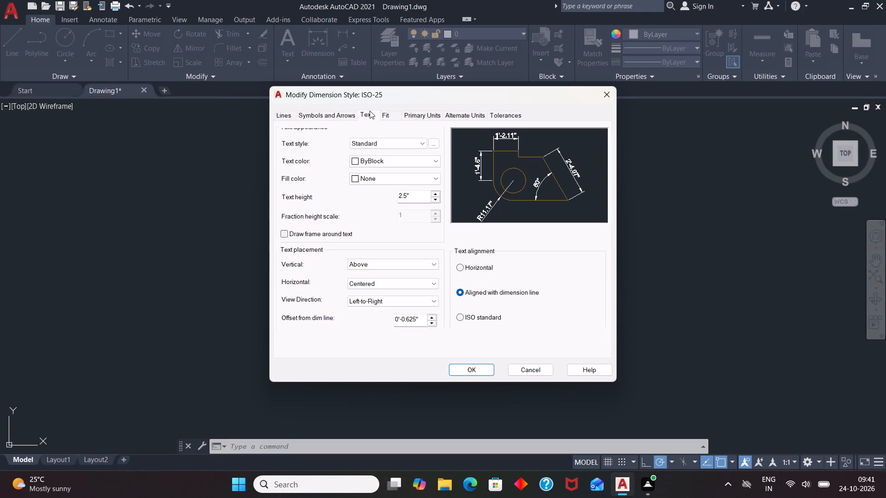
{"action": "left_click_drag", "start_coordinate": [424, 196], "coordinate": [405, 202]}
{"action": "key", "text": "BackSpace"}
{"action": "key", "text": "BackSpace"}
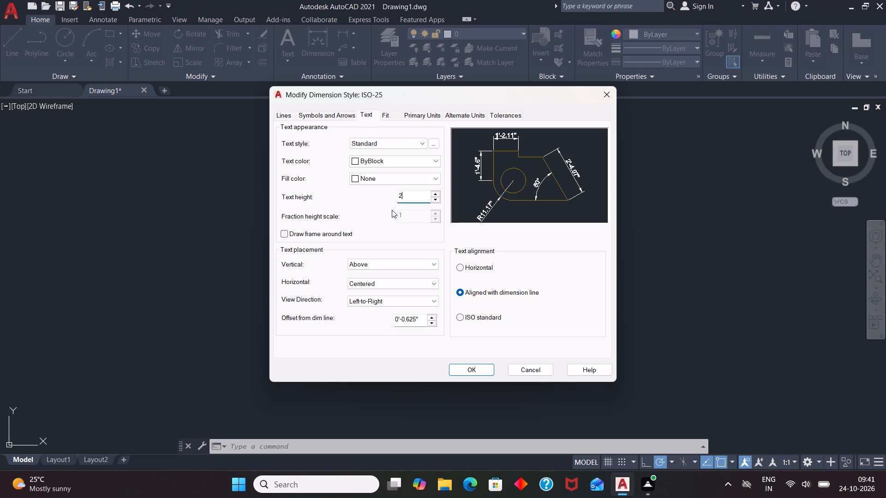
{"action": "key", "text": "BackSpace"}
{"action": "key", "text": "4"}
Set the dimension arrow size to 4.
{"action": "left_click", "coordinate": [338, 111]}
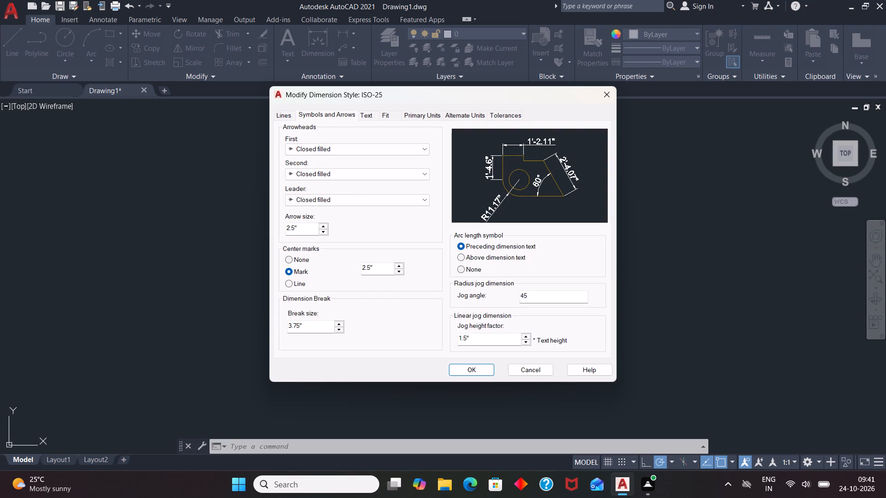
{"action": "left_click_drag", "start_coordinate": [300, 227], "coordinate": [245, 241]}
{"action": "key", "text": "BackSpace"}
{"action": "key", "text": "4"}
Turn on fixed length extension lines, save the changes and make ISO-25 the current dimension style.
{"action": "left_click", "coordinate": [285, 112]}
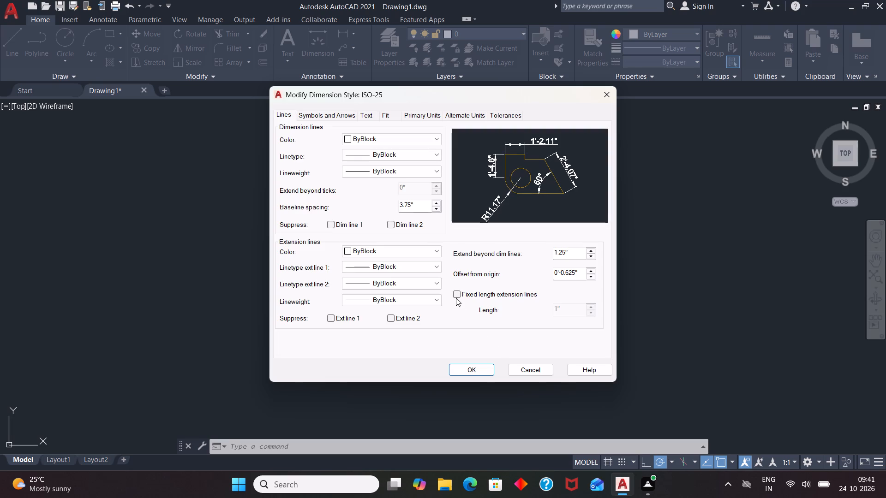
{"action": "left_click", "coordinate": [456, 296]}
{"action": "left_click", "coordinate": [465, 373]}
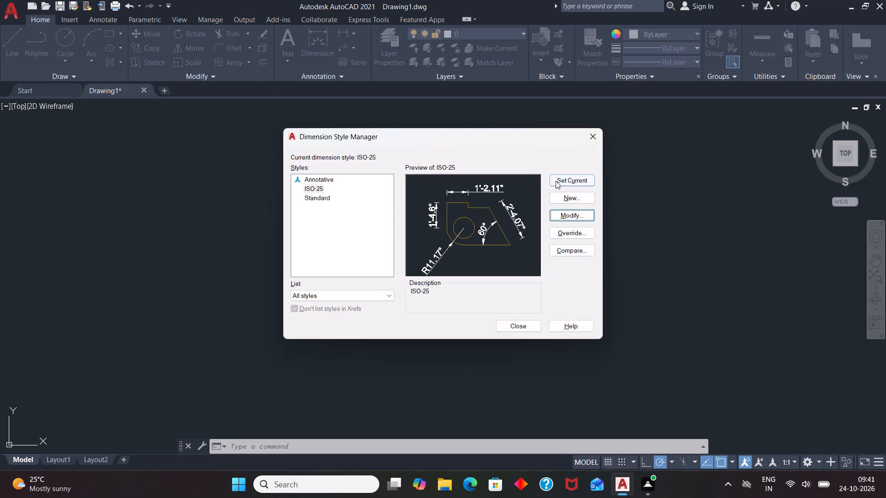
{"action": "left_click", "coordinate": [556, 181]}
{"action": "left_click", "coordinate": [511, 326]}
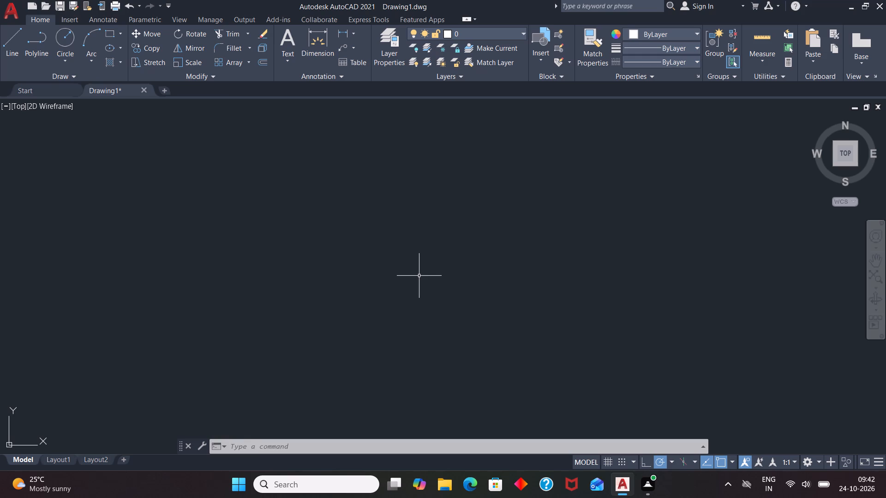
Draw a rectangle 22' wide and 40' long for the outer wall outline.
{"action": "type", "text": "REC"}
{"action": "key", "text": "Return"}
{"action": "left_click", "coordinate": [363, 166]}
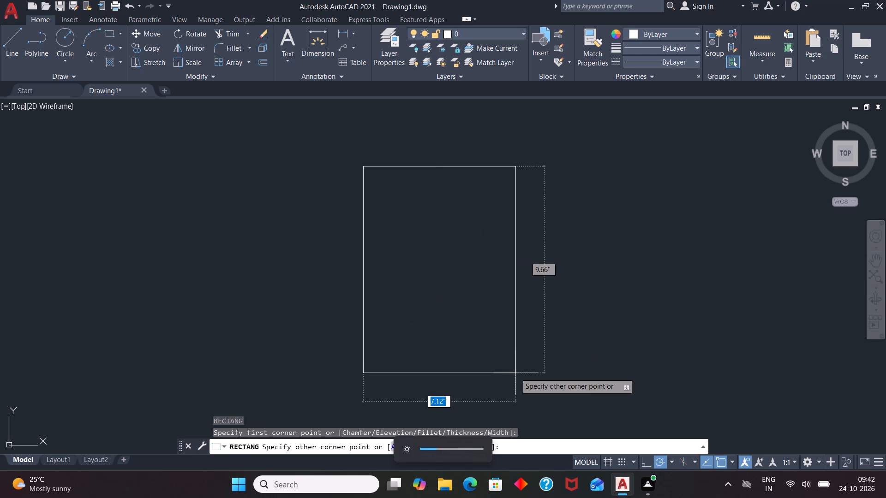
{"action": "type", "text": "22'"}
{"action": "key", "text": "Tab"}
{"action": "type", "text": "40'"}
{"action": "key", "text": "Return"}
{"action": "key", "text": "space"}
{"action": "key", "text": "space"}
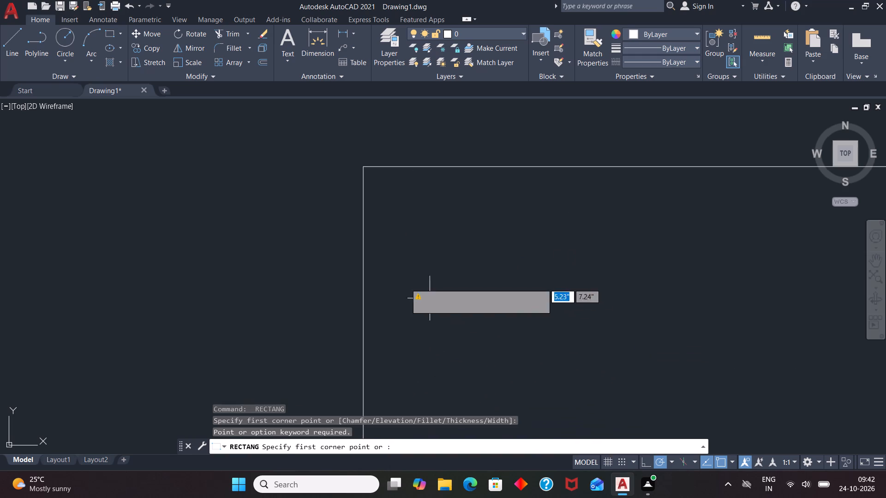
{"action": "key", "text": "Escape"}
Move the UCS origin away from the rectangle's upper left corner to empty space left of the outline.
{"action": "scroll", "coordinate": [364, 180], "scroll_direction": "down", "scroll_amount": 3}
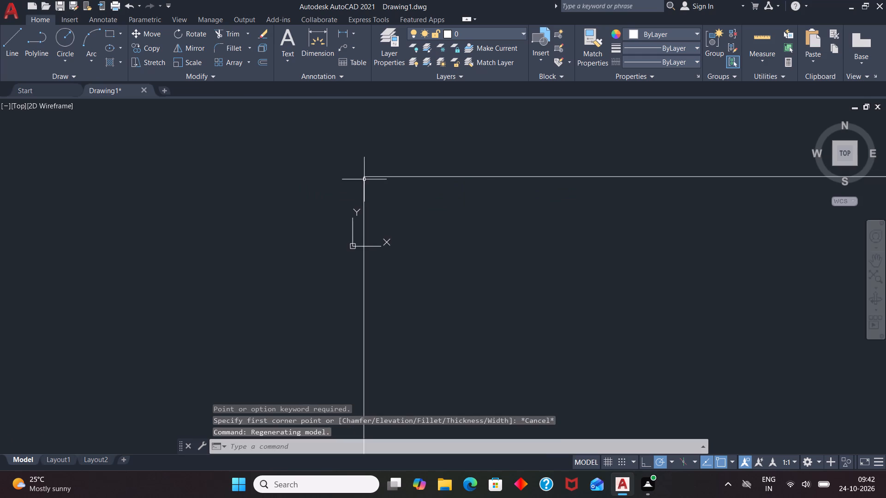
{"action": "scroll", "coordinate": [363, 165], "scroll_direction": "down", "scroll_amount": 6}
{"action": "scroll", "coordinate": [495, 192], "scroll_direction": "down", "scroll_amount": 1}
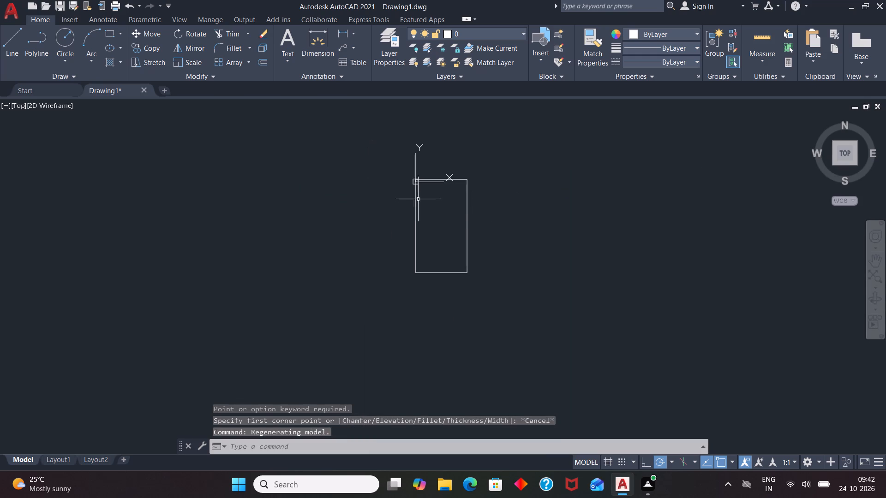
{"action": "scroll", "coordinate": [413, 193], "scroll_direction": "up", "scroll_amount": 2}
{"action": "left_click", "coordinate": [416, 164]}
{"action": "left_click", "coordinate": [415, 163]}
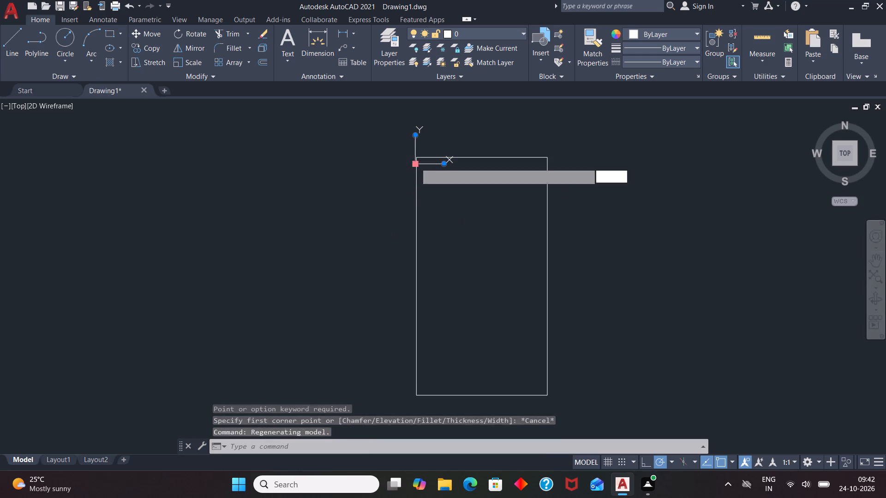
{"action": "left_click", "coordinate": [207, 181]}
{"action": "key", "text": "Escape"}
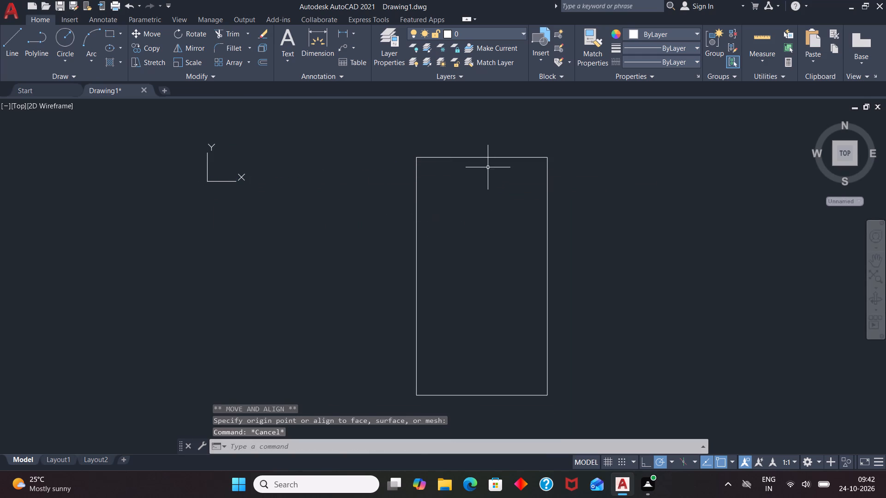
Offset the rectangle 9 inches inward to form the outer wall thickness.
{"action": "key", "text": "o"}
{"action": "key", "text": "Return"}
{"action": "key", "text": "9"}
{"action": "key", "text": "Return"}
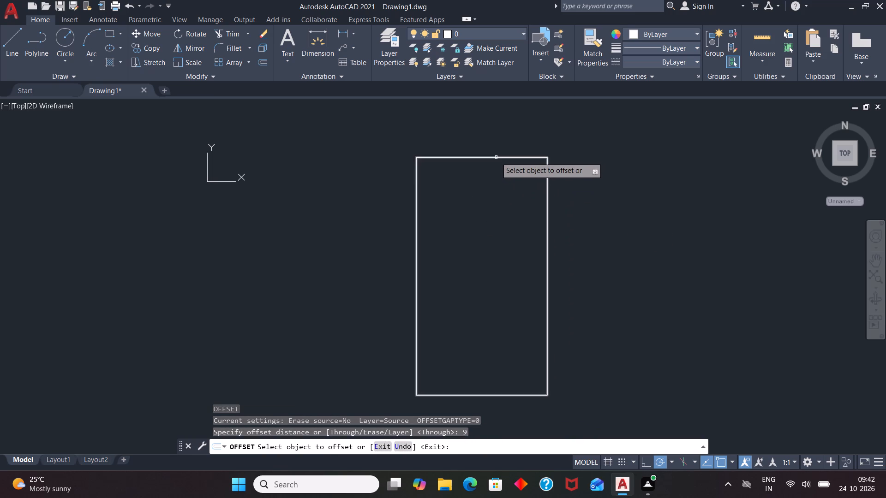
{"action": "left_click_drag", "start_coordinate": [496, 157], "coordinate": [497, 161]}
{"action": "left_click", "coordinate": [513, 226]}
{"action": "key", "text": "Escape"}
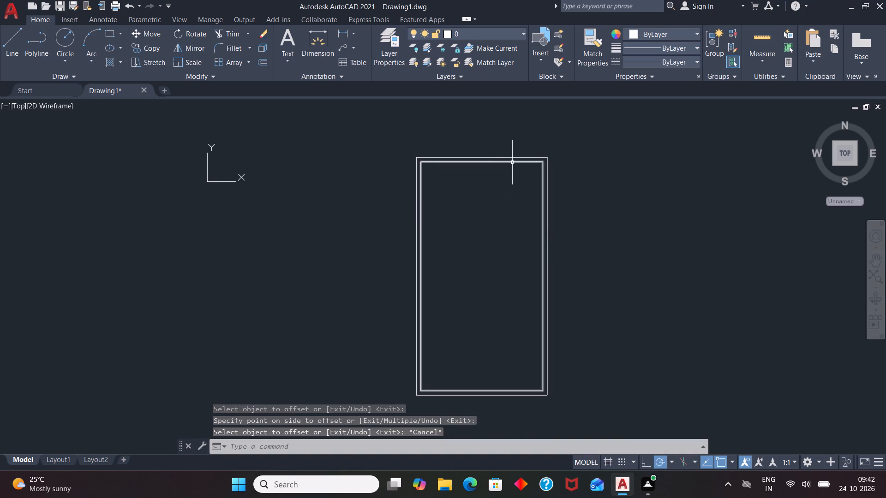
Explode the inner rectangle into separate lines.
{"action": "left_click", "coordinate": [513, 162]}
{"action": "key", "text": "x"}
{"action": "key", "text": "Return"}
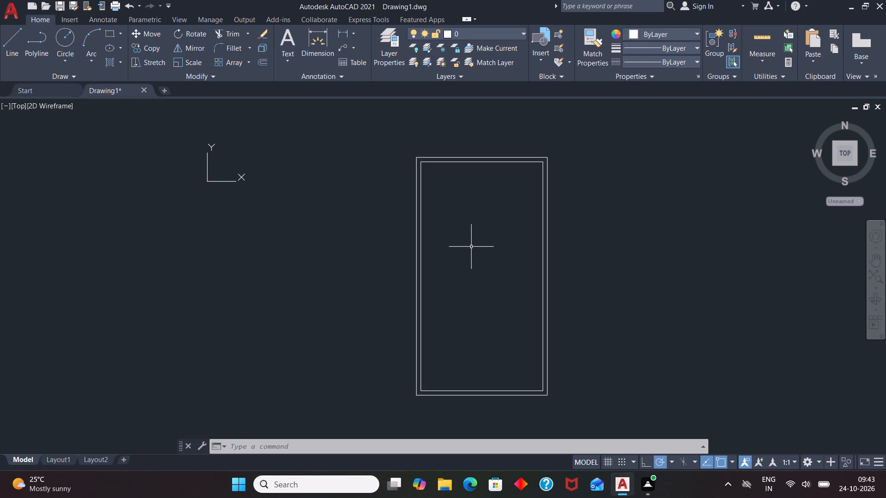
Offset the inner rectangle's left vertical line 10' into the plan.
{"action": "key", "text": "o"}
{"action": "key", "text": "Return"}
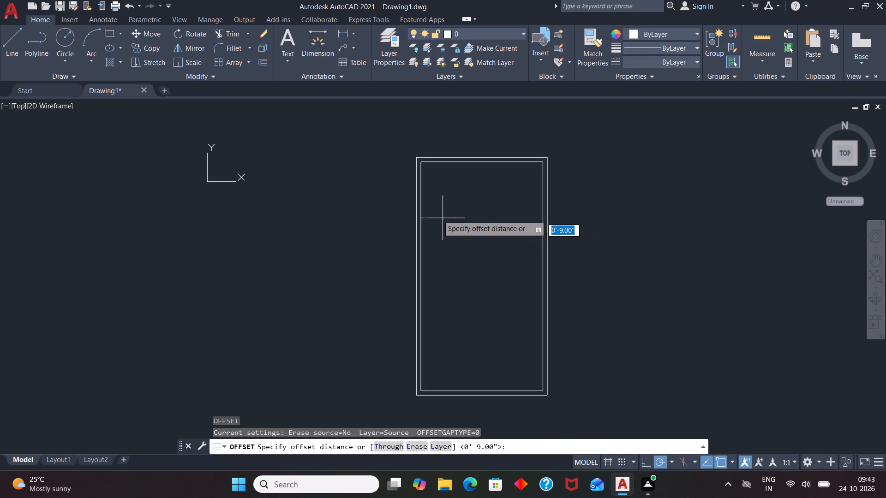
{"action": "key", "text": "u"}
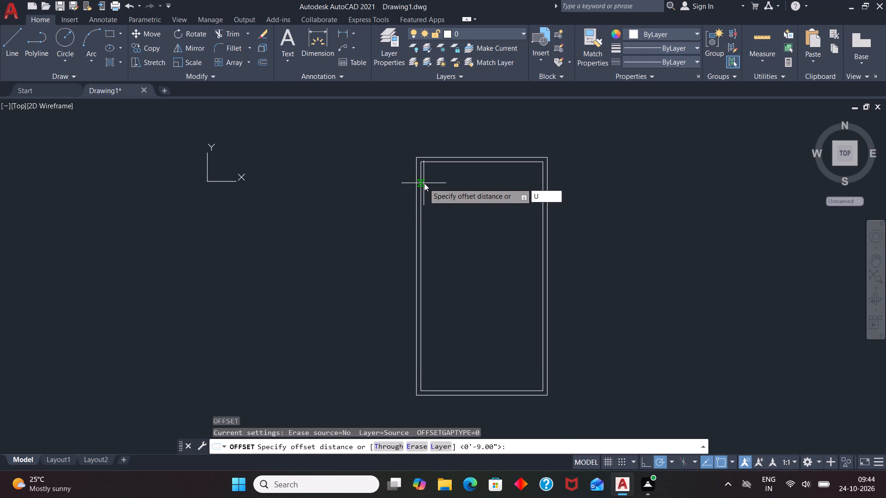
{"action": "key", "text": "BackSpace"}
{"action": "type", "text": "10'"}
{"action": "key", "text": "Return"}
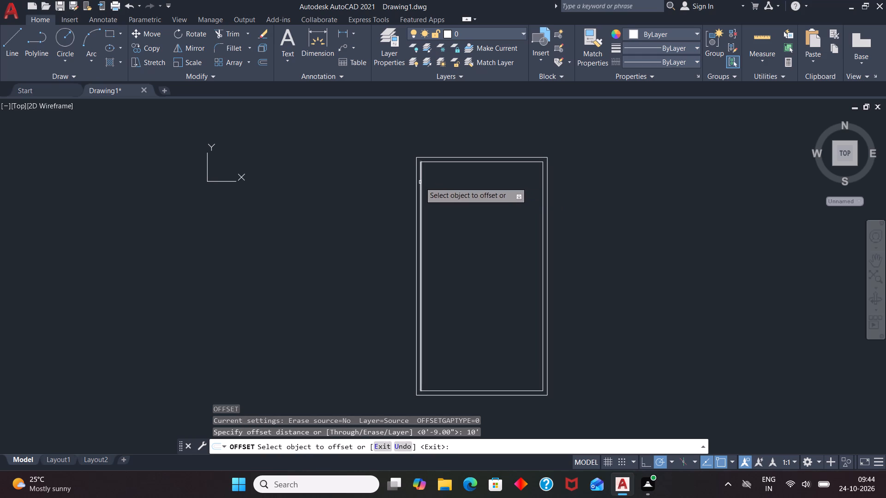
{"action": "left_click", "coordinate": [420, 182]}
{"action": "left_click", "coordinate": [461, 191]}
Offset the new vertical line 6 inches to its right to form the partition wall thickness.
{"action": "left_click", "coordinate": [481, 198]}
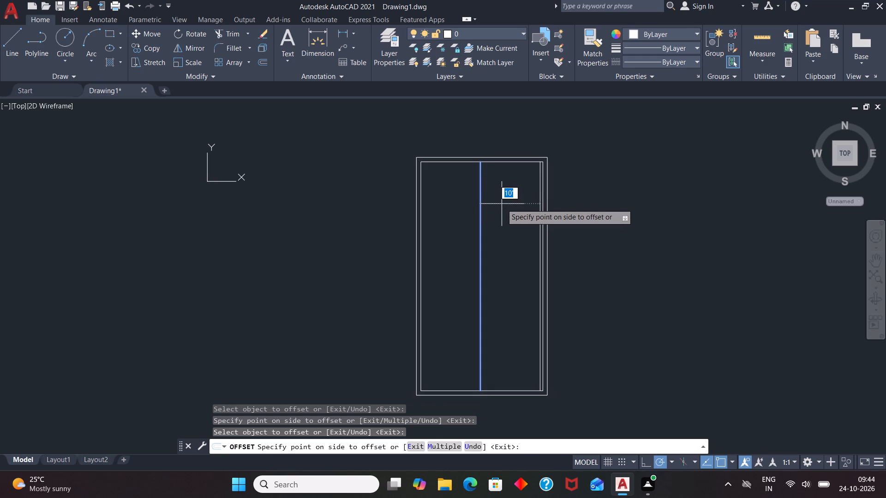
{"action": "key", "text": "6"}
{"action": "key", "text": "Return"}
{"action": "key", "text": "space"}
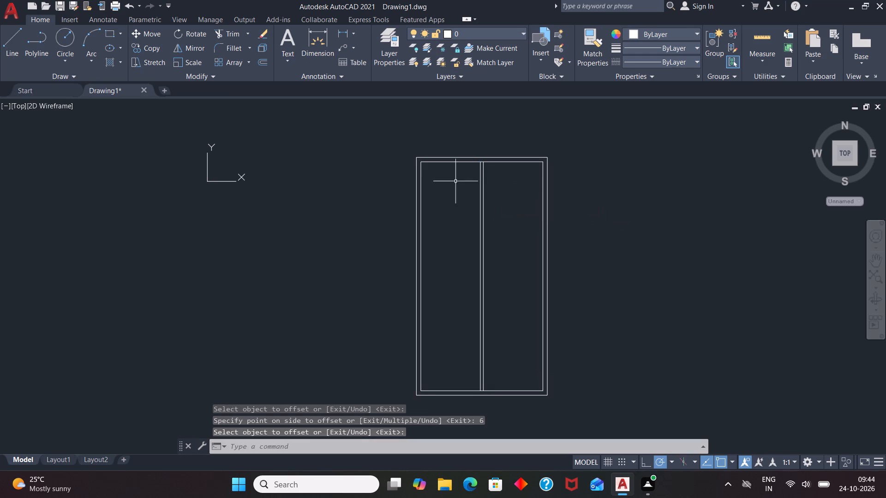
Break the top inner wall line at its intersection with the partition's left line, using Break at Point.
{"action": "key", "text": "b"}
{"action": "key", "text": "r"}
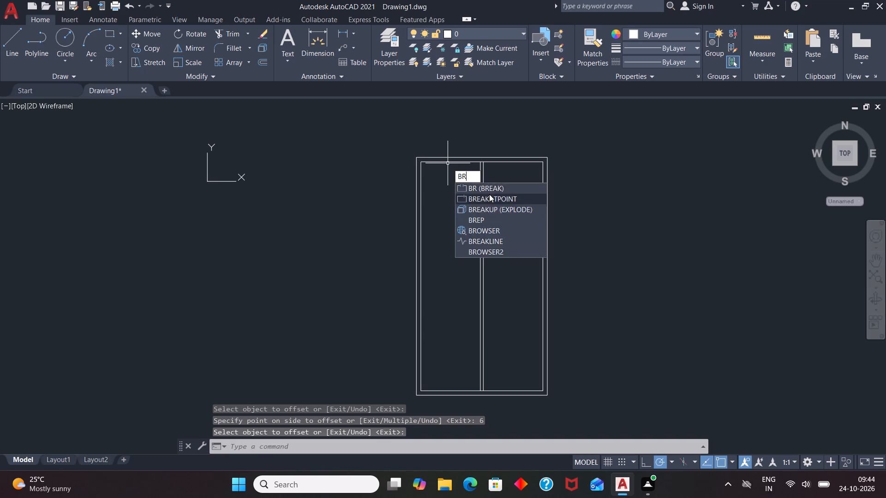
{"action": "left_click", "coordinate": [490, 195]}
{"action": "left_click", "coordinate": [457, 161]}
{"action": "scroll", "coordinate": [480, 166], "scroll_direction": "up", "scroll_amount": 4}
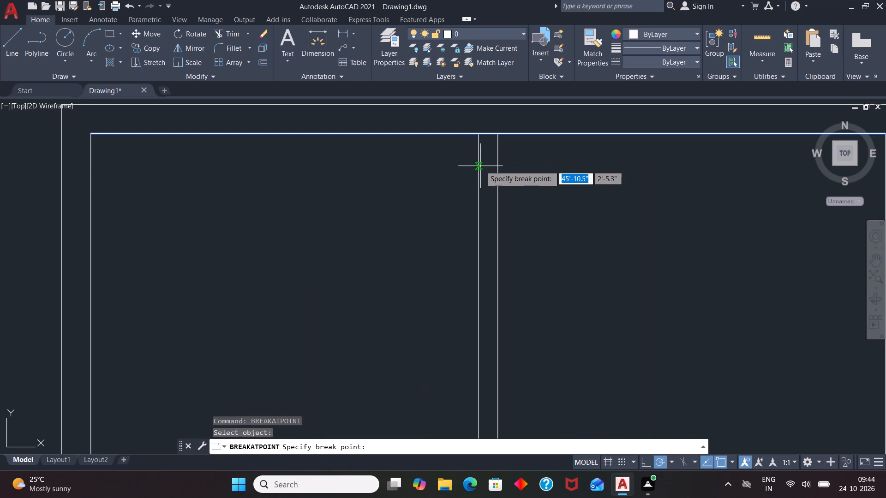
{"action": "left_click", "coordinate": [478, 136]}
{"action": "scroll", "coordinate": [472, 164], "scroll_direction": "down", "scroll_amount": 2}
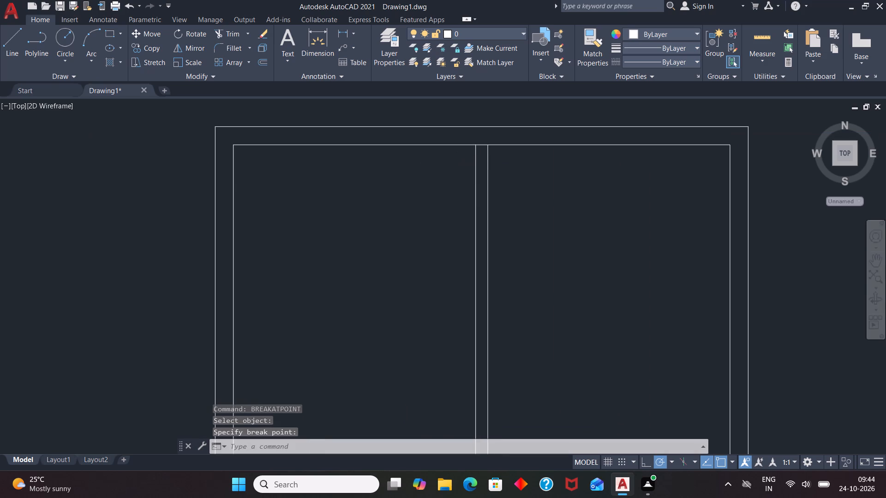
Break the remaining top inner wall line at its intersection with the partition's right line, using Break at Point.
{"action": "key", "text": "b"}
{"action": "key", "text": "r"}
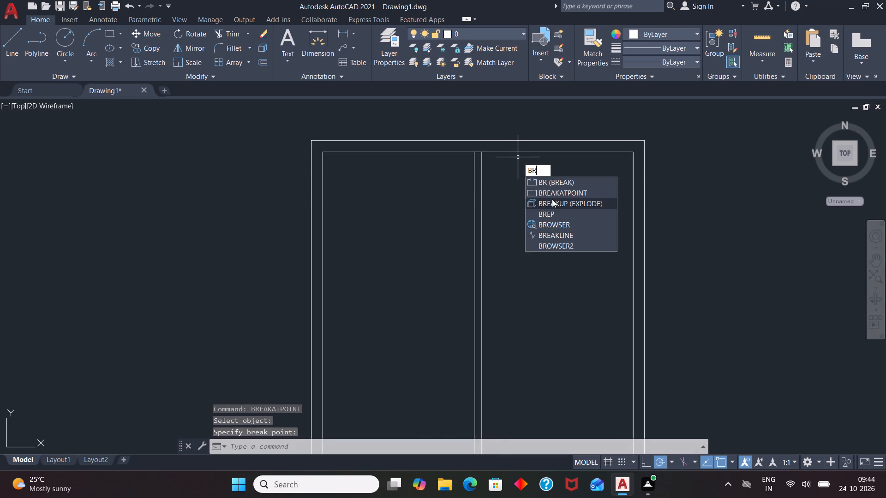
{"action": "left_click", "coordinate": [557, 192]}
{"action": "left_click", "coordinate": [560, 151]}
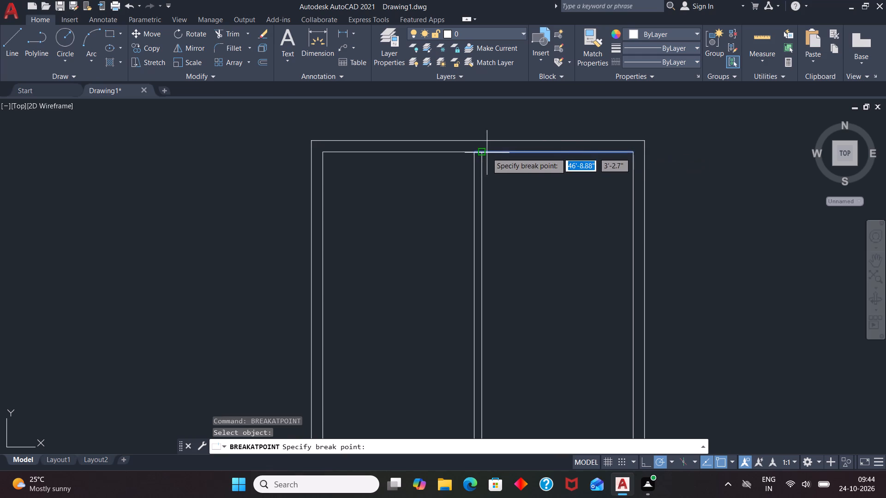
{"action": "left_click", "coordinate": [484, 151]}
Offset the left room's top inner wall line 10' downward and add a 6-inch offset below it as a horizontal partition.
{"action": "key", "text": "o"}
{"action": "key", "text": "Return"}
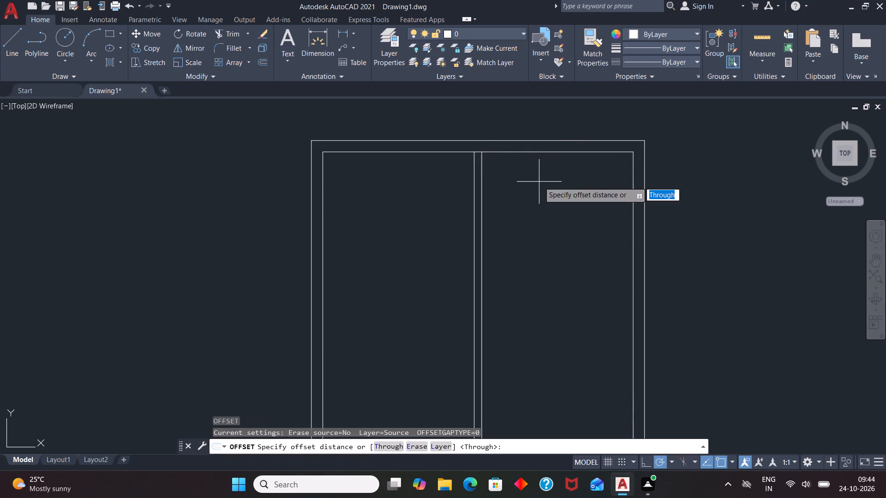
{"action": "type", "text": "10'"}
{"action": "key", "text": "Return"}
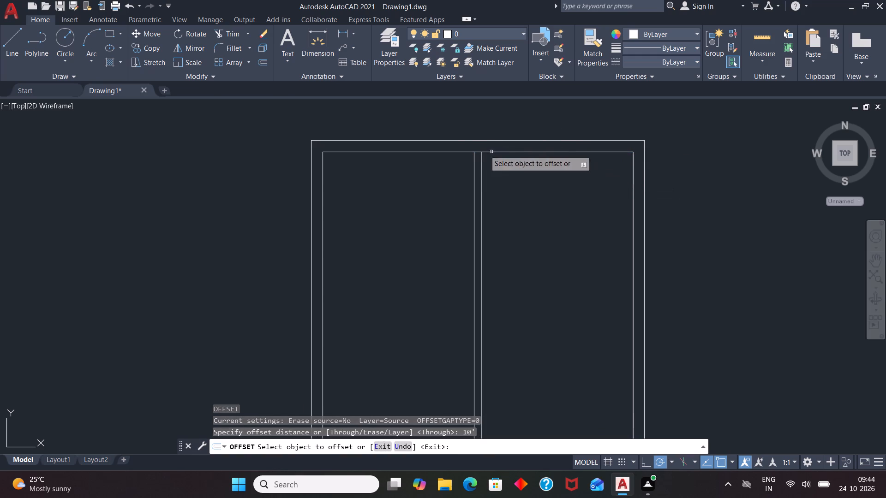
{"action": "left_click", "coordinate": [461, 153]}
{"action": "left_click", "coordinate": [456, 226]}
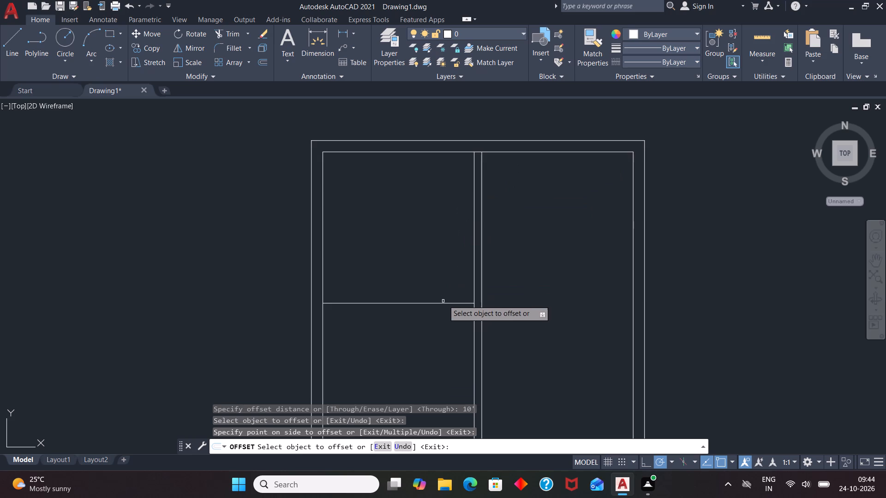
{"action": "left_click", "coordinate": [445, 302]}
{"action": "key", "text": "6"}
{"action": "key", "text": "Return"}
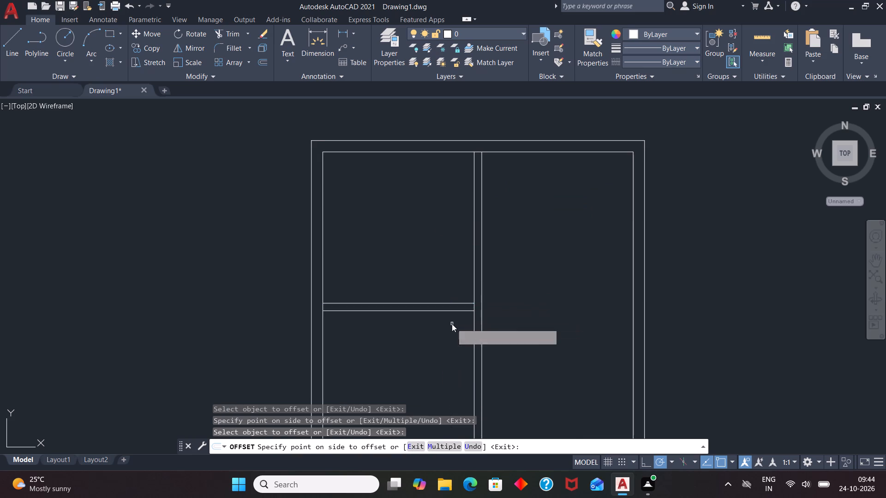
Offset the right room's top inner wall line 11' downward and add a 6-inch offset below it as a horizontal partition.
{"action": "left_click", "coordinate": [577, 151]}
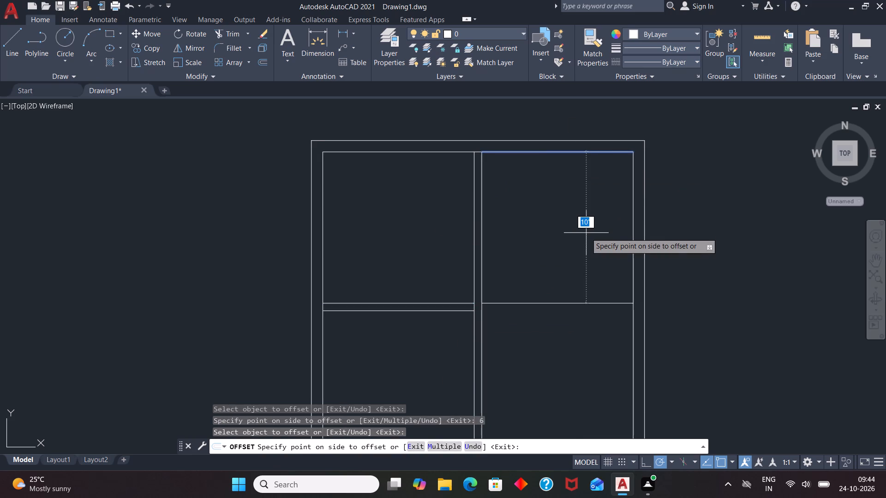
{"action": "key", "text": "1"}
{"action": "key", "text": "1"}
{"action": "key", "text": "apostrophe"}
{"action": "key", "text": "Return"}
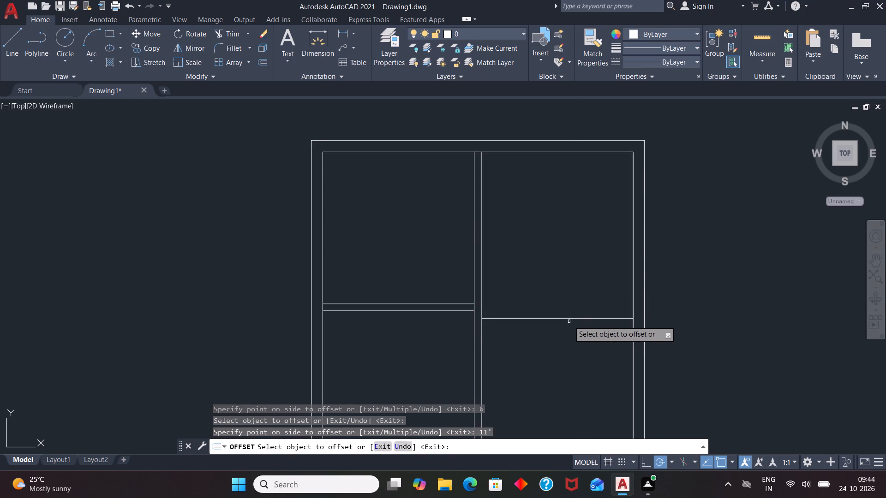
{"action": "left_click", "coordinate": [571, 319]}
{"action": "key", "text": "6"}
{"action": "key", "text": "Return"}
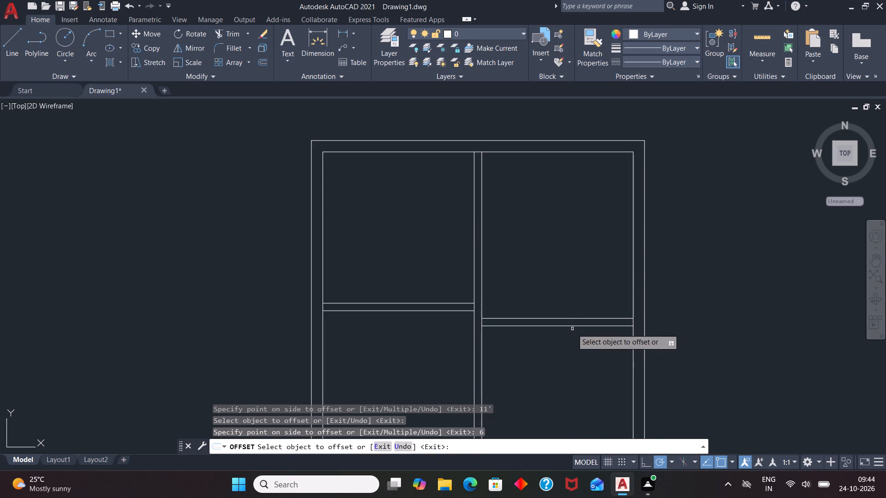
{"action": "key", "text": "space"}
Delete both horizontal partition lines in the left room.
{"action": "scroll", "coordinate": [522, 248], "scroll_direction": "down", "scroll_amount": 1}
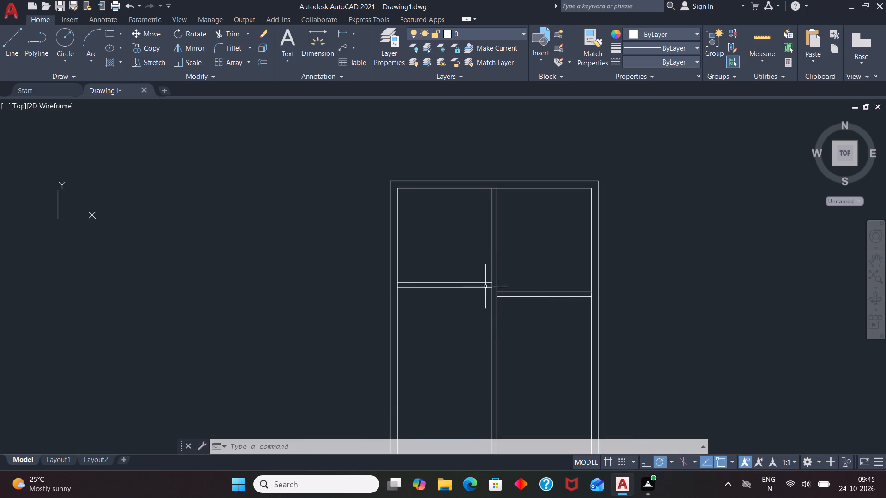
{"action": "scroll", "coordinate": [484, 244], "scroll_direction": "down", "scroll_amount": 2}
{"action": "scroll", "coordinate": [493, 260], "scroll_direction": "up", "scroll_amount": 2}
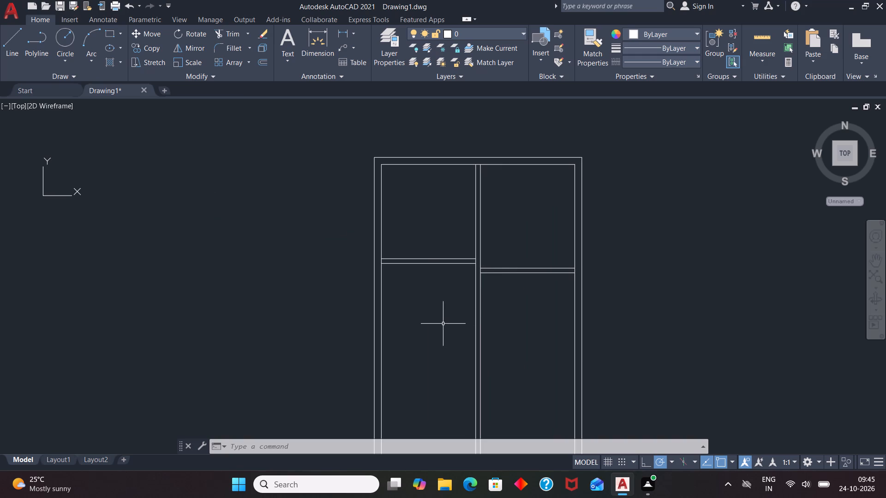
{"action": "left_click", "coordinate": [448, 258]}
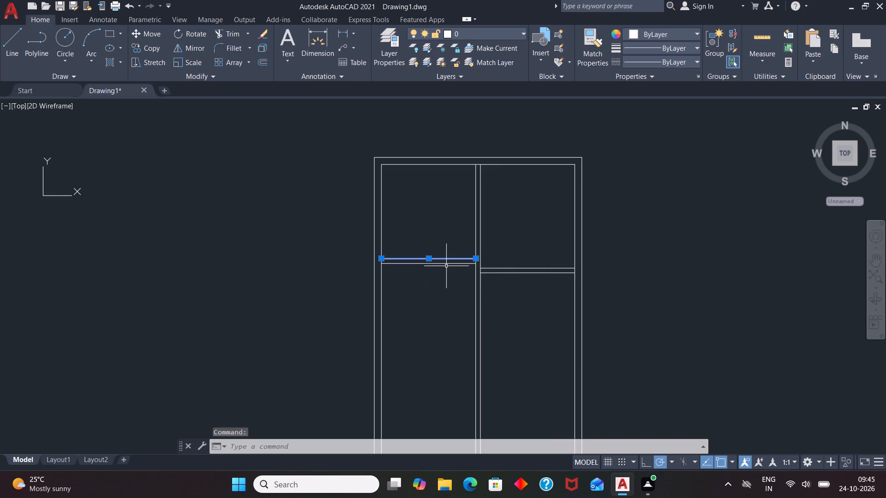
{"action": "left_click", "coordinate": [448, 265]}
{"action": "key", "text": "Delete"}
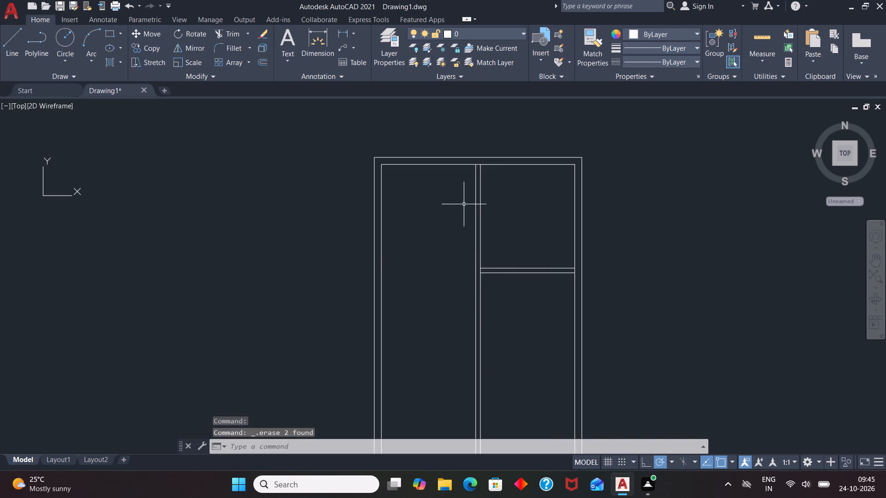
Offset the left room's top inner wall line 11' downward and add a 6-inch offset below it as a horizontal partition.
{"action": "key", "text": "o"}
{"action": "key", "text": "Return"}
{"action": "type", "text": "11"}
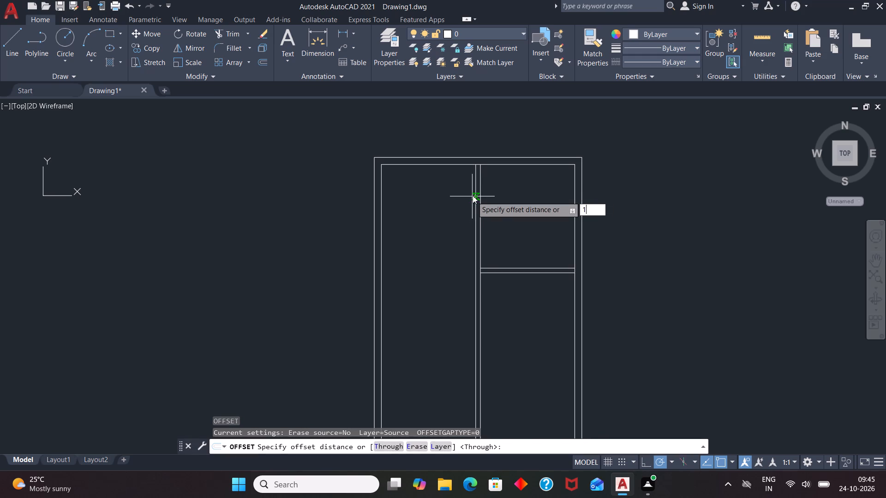
{"action": "key", "text": "apostrophe"}
{"action": "key", "text": "Return"}
{"action": "left_click", "coordinate": [469, 166]}
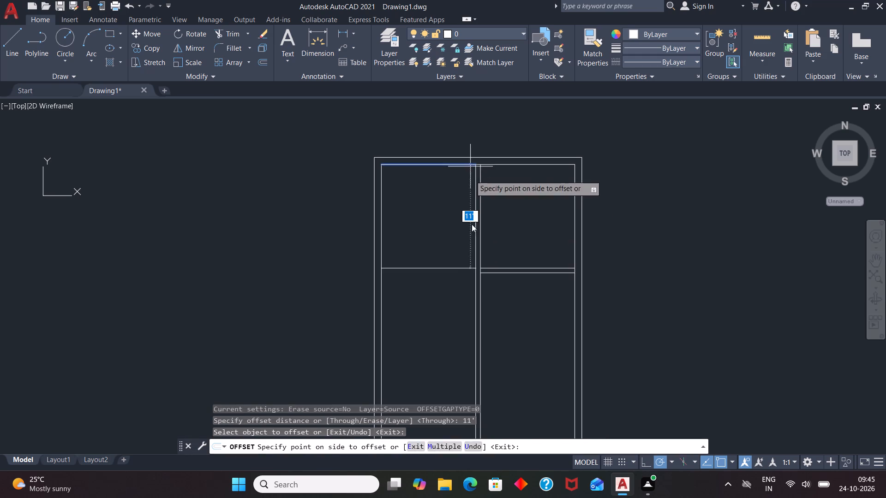
{"action": "left_click_drag", "start_coordinate": [473, 234], "coordinate": [474, 240]}
{"action": "left_click", "coordinate": [461, 268]}
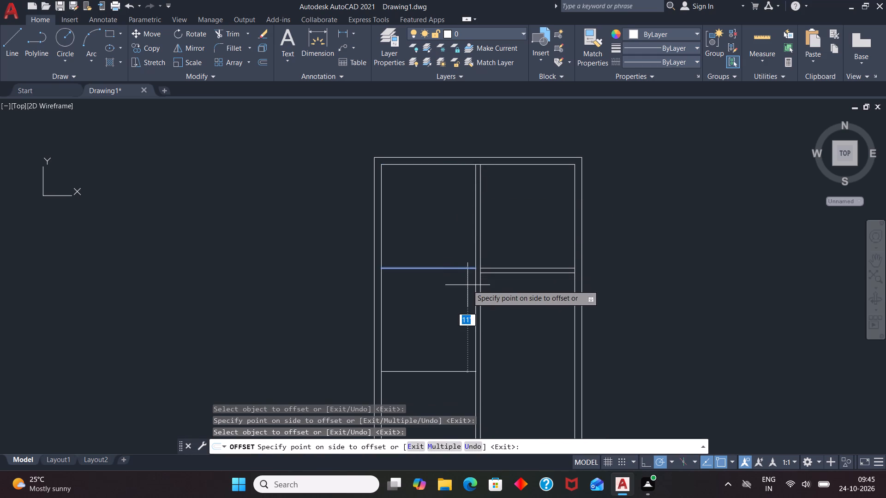
{"action": "key", "text": "6"}
{"action": "key", "text": "Return"}
{"action": "key", "text": "space"}
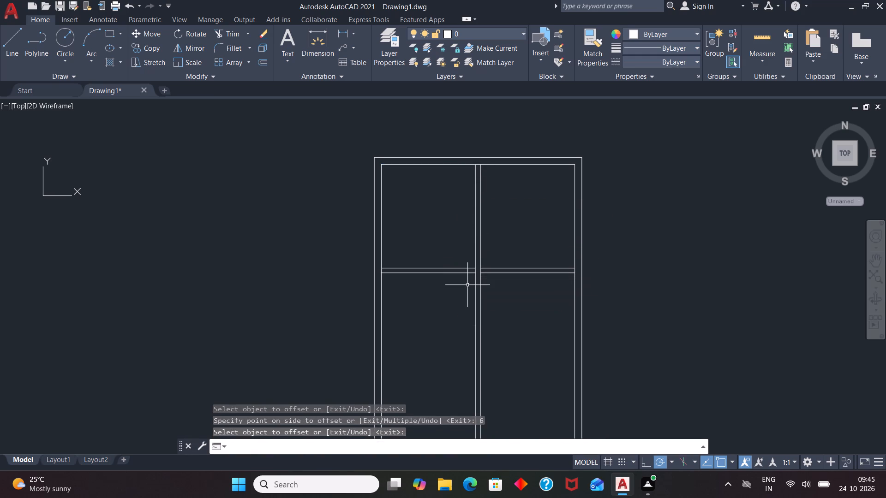
Draw a jamb line across the right horizontal partition, tracked 4 inches right of its corner with the central partition.
{"action": "scroll", "coordinate": [481, 270], "scroll_direction": "up", "scroll_amount": 1}
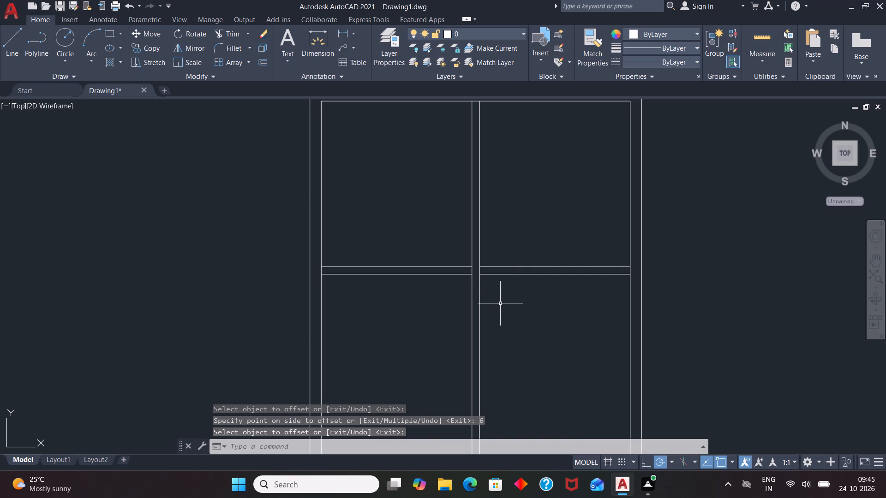
{"action": "scroll", "coordinate": [520, 271], "scroll_direction": "down", "scroll_amount": 1}
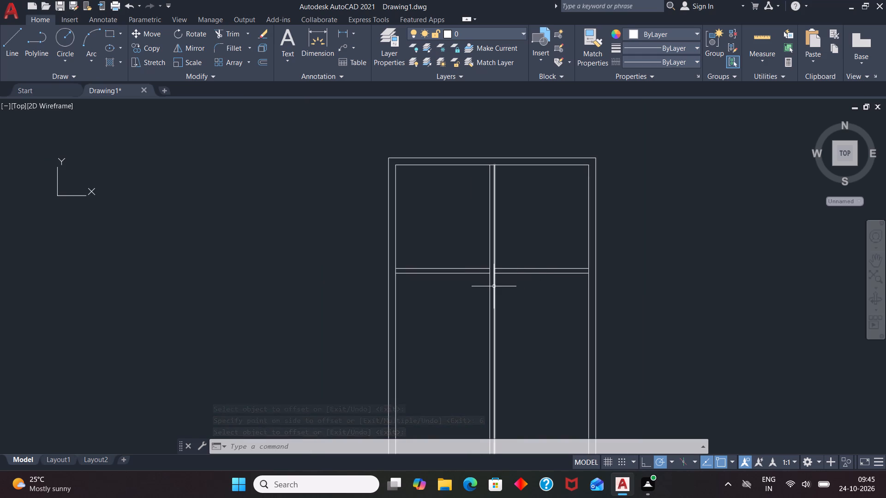
{"action": "key", "text": "l"}
{"action": "key", "text": "Return"}
{"action": "key", "text": "t"}
{"action": "key", "text": "k"}
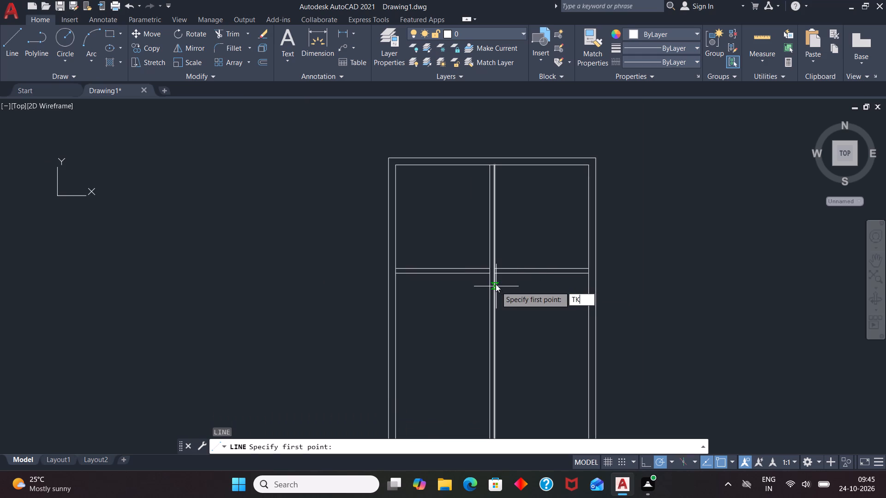
{"action": "key", "text": "Return"}
{"action": "scroll", "coordinate": [495, 284], "scroll_direction": "up", "scroll_amount": 2}
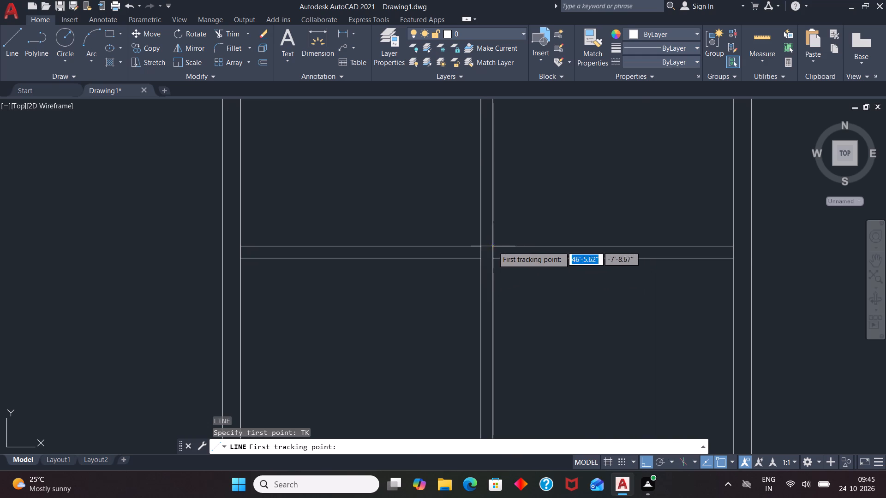
{"action": "left_click", "coordinate": [493, 246]}
{"action": "key", "text": "4"}
{"action": "key", "text": "Return"}
{"action": "key", "text": "Return"}
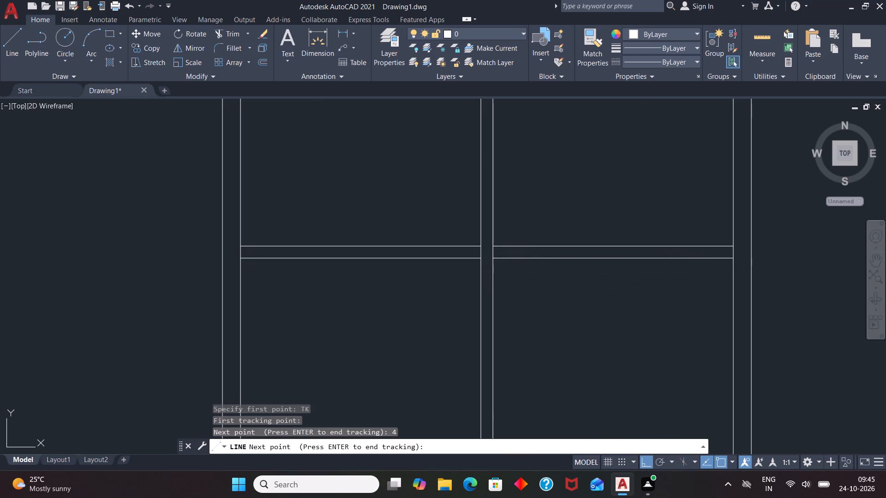
{"action": "scroll", "coordinate": [500, 265], "scroll_direction": "up", "scroll_amount": 4}
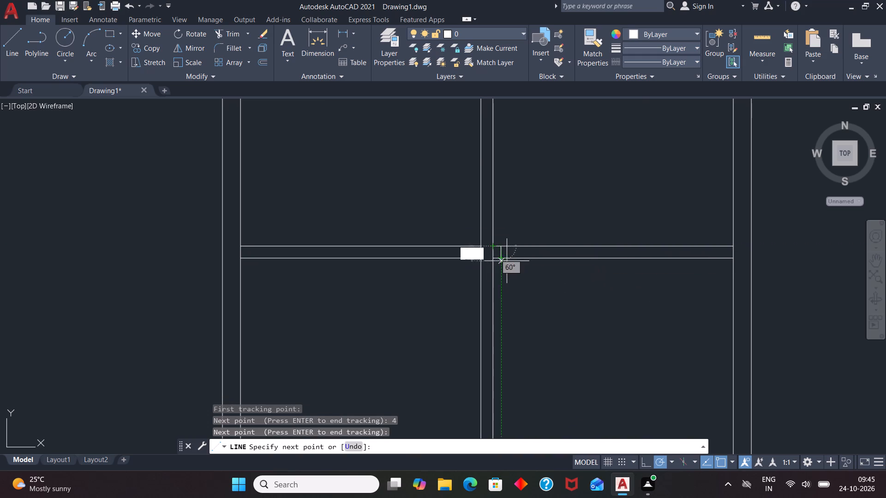
{"action": "left_click", "coordinate": [502, 255]}
{"action": "key", "text": "space"}
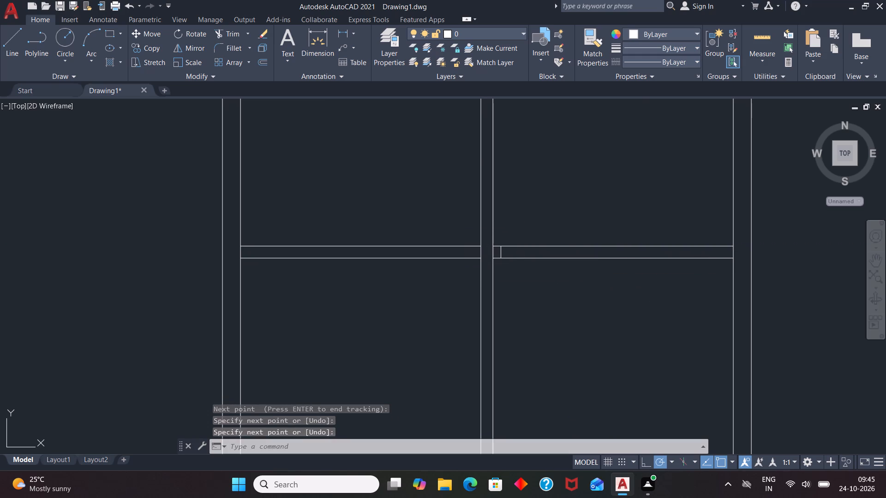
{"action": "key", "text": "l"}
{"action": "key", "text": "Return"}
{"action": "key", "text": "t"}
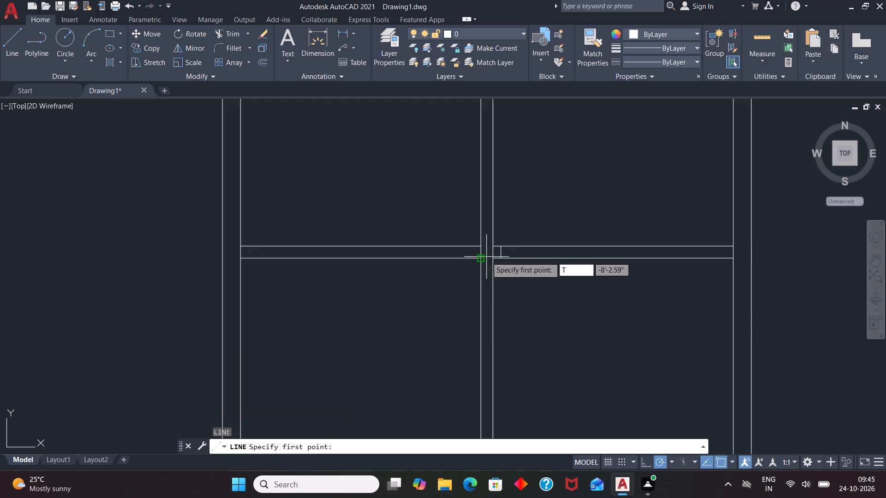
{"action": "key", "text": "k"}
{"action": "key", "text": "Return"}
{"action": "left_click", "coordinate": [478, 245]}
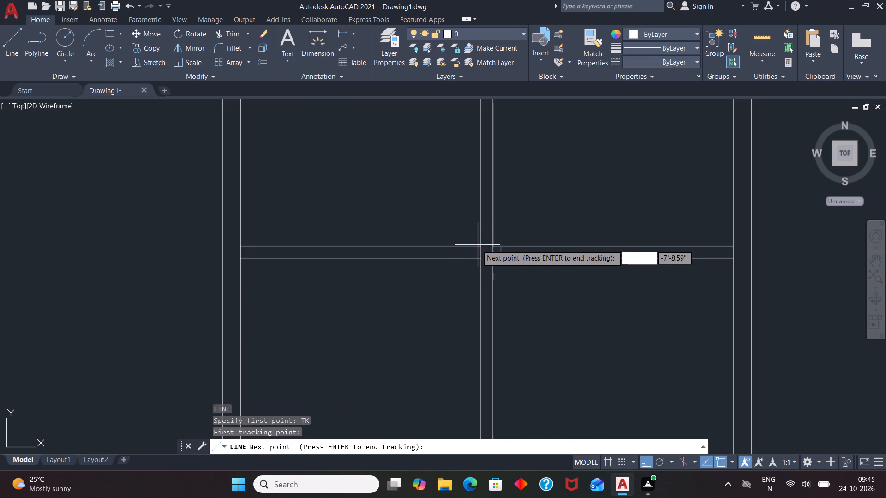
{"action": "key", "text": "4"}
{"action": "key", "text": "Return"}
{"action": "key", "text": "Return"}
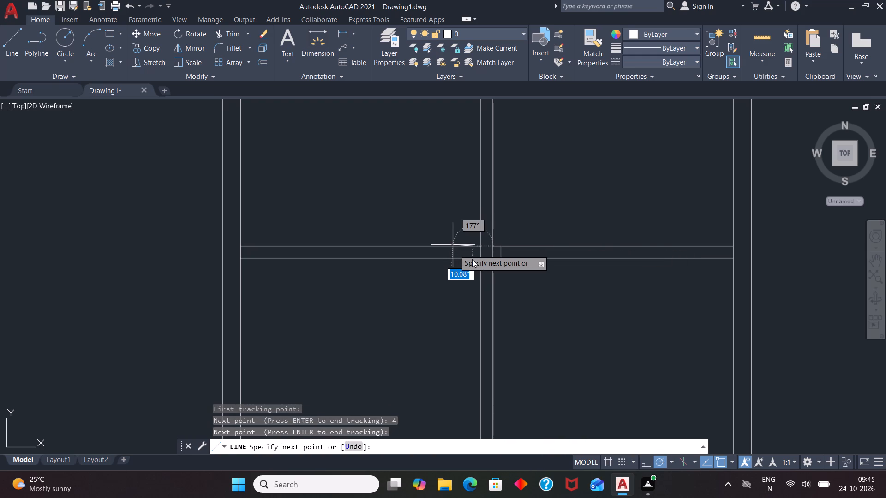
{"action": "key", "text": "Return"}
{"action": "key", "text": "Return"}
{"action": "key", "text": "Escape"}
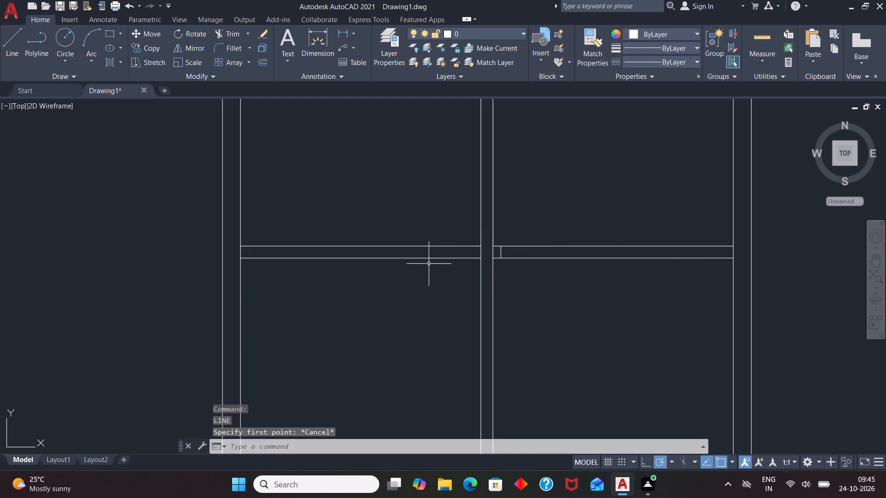
Draw a jamb line across the left horizontal partition, tracked 4 inches left of its corner with the central partition.
{"action": "key", "text": "l"}
{"action": "key", "text": "Return"}
{"action": "key", "text": "t"}
{"action": "key", "text": "k"}
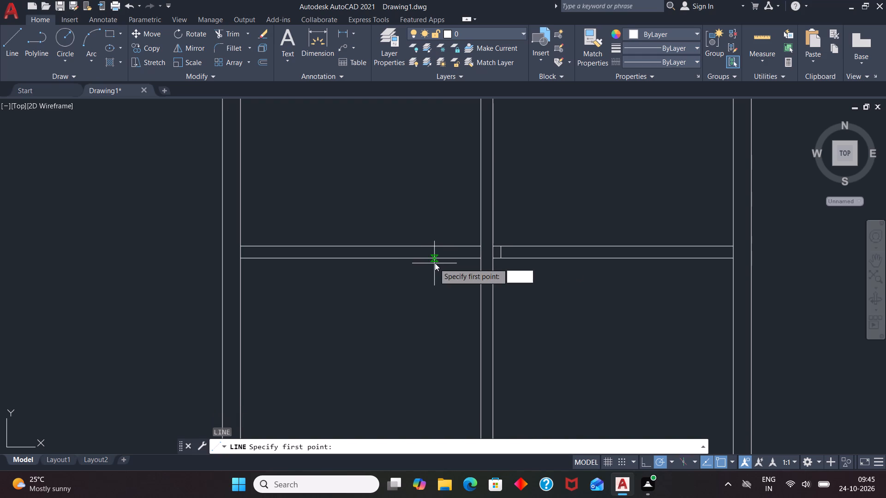
{"action": "key", "text": "Return"}
{"action": "left_click", "coordinate": [480, 246]}
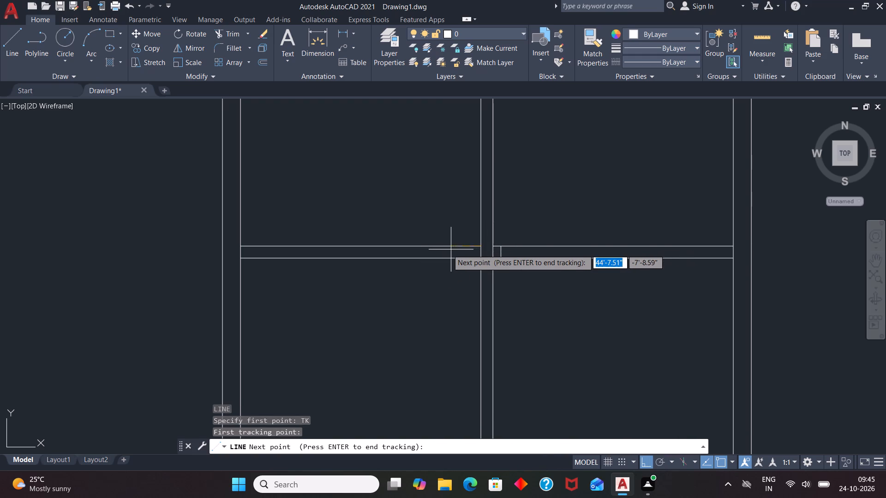
{"action": "key", "text": "4"}
{"action": "key", "text": "Return"}
{"action": "key", "text": "Return"}
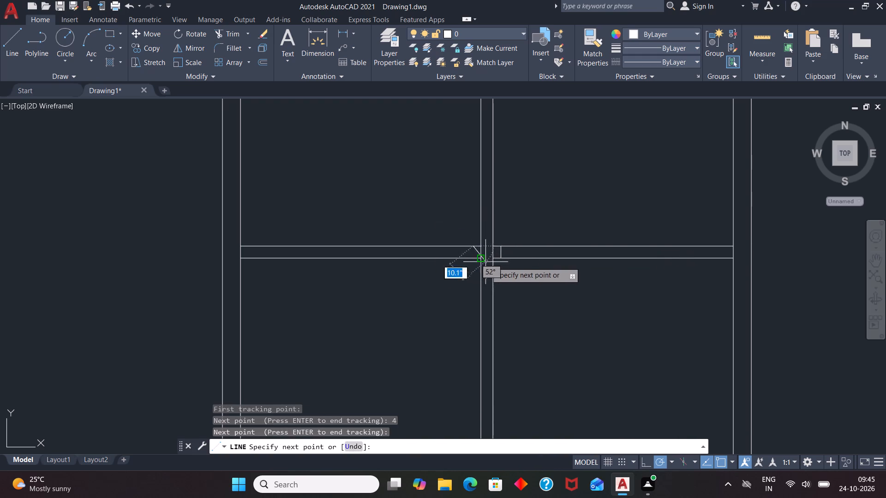
{"action": "left_click", "coordinate": [473, 259]}
{"action": "key", "text": "space"}
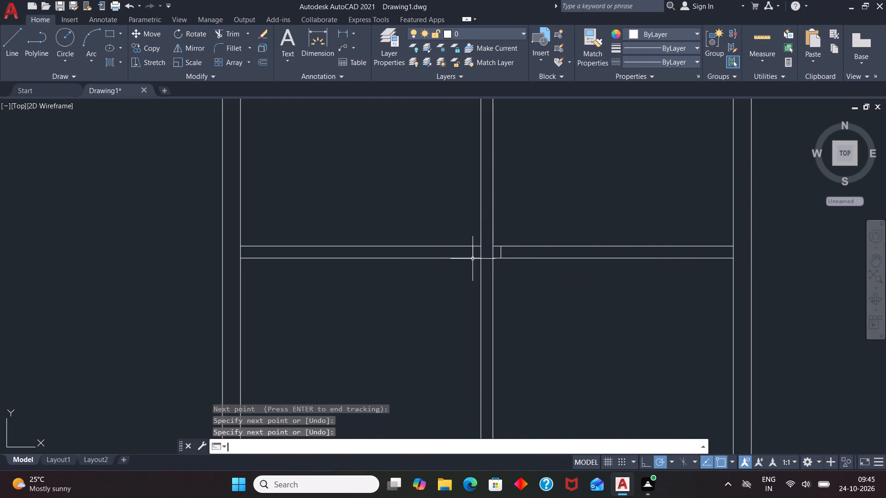
Trim both central partition lines where they cross the thickness of the horizontal partitions.
{"action": "type", "text": "TR"}
{"action": "key", "text": "Return"}
{"action": "key", "text": "Return"}
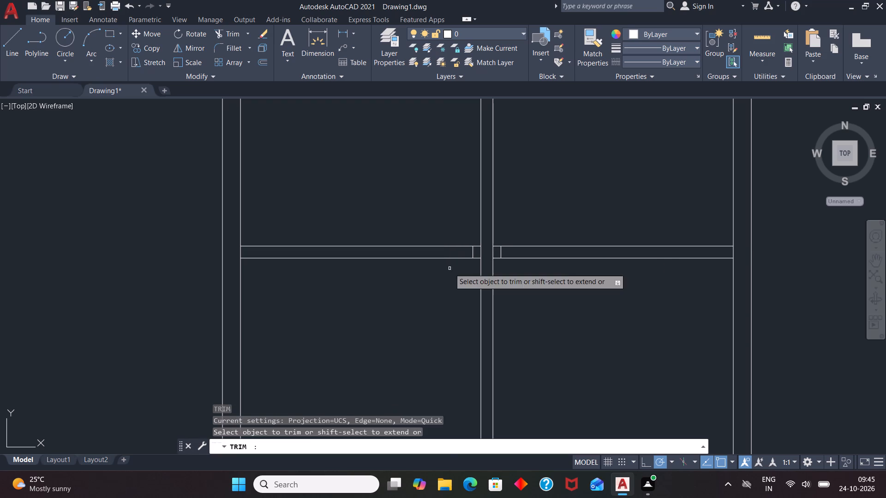
{"action": "left_click", "coordinate": [481, 252]}
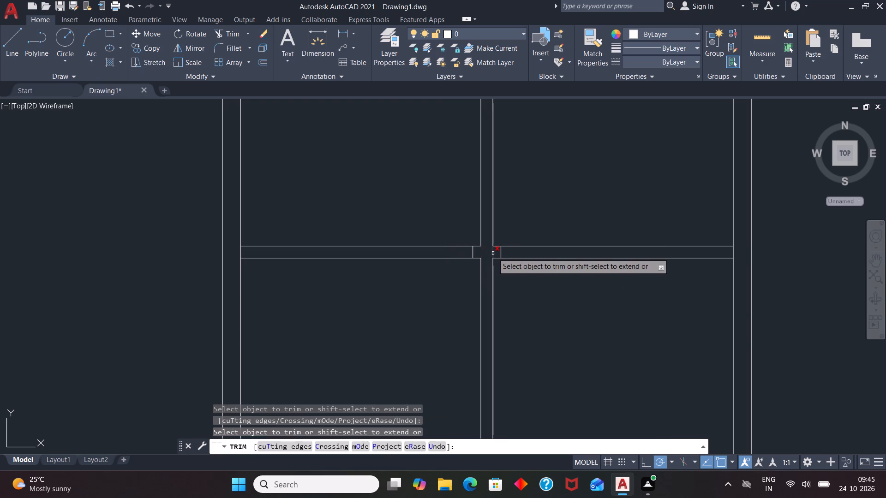
{"action": "left_click", "coordinate": [493, 253]}
{"action": "key", "text": "space"}
Offset the jamb line on the right horizontal partition 3' to the right for the door opening's far jamb.
{"action": "scroll", "coordinate": [462, 262], "scroll_direction": "down", "scroll_amount": 1}
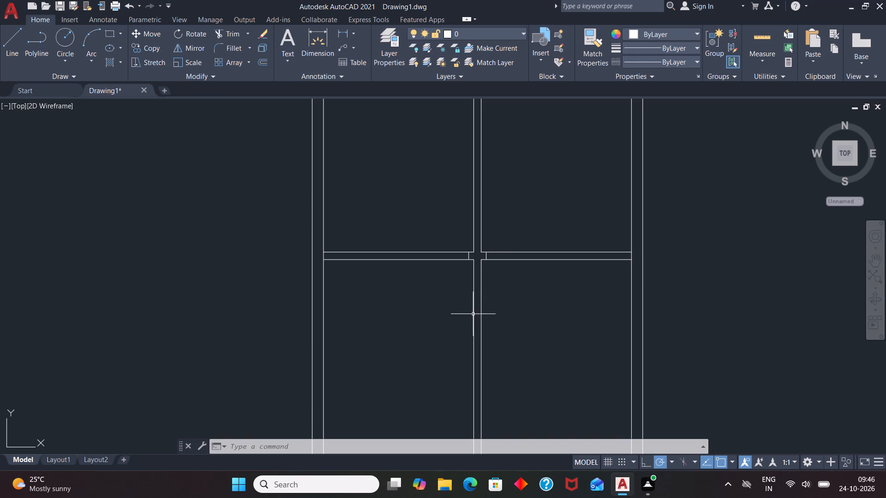
{"action": "key", "text": "o"}
{"action": "key", "text": "Return"}
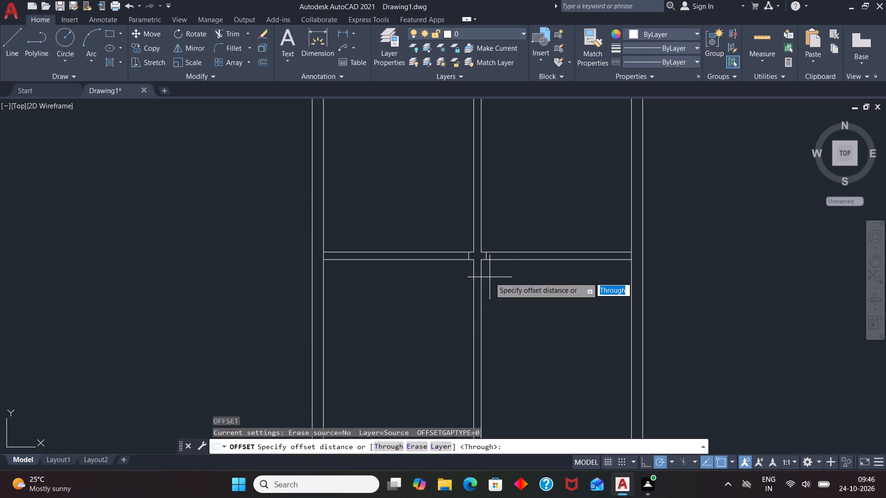
{"action": "type", "text": "3'"}
{"action": "key", "text": "Return"}
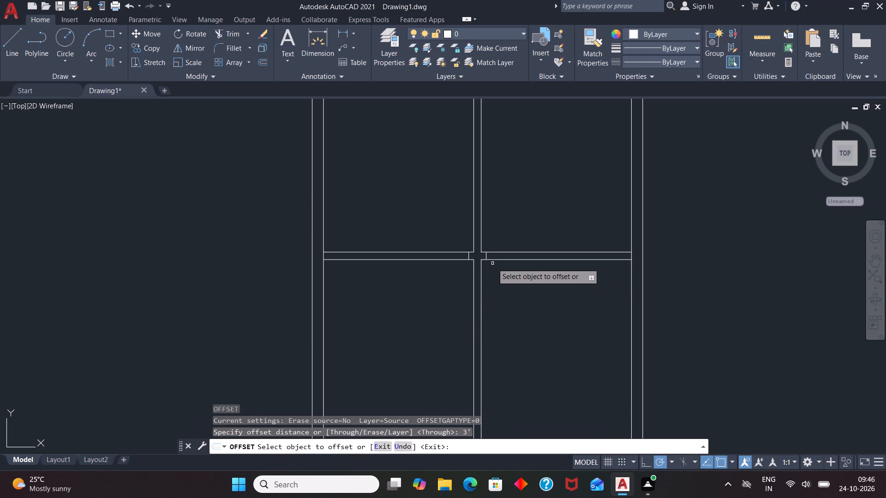
{"action": "left_click", "coordinate": [487, 256]}
{"action": "left_click", "coordinate": [530, 266]}
{"action": "key", "text": "space"}
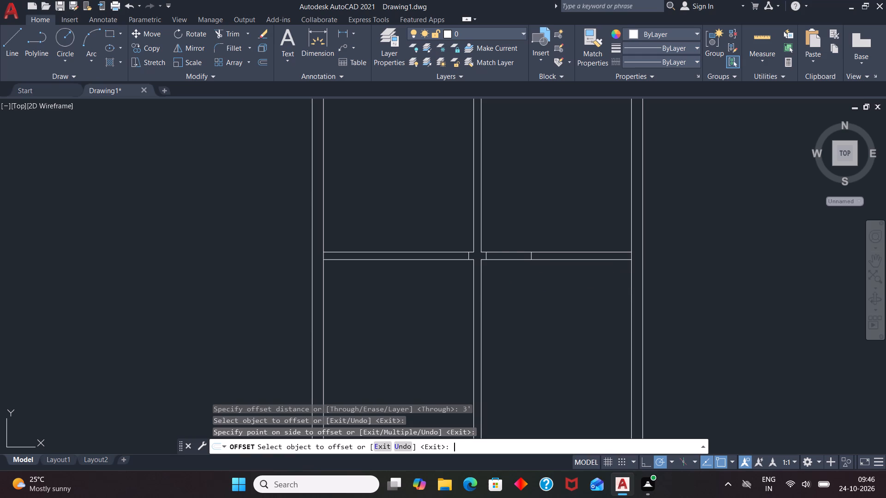
Trim the right horizontal partition's upper line between the two jamb lines.
{"action": "type", "text": "TR"}
{"action": "key", "text": "Return"}
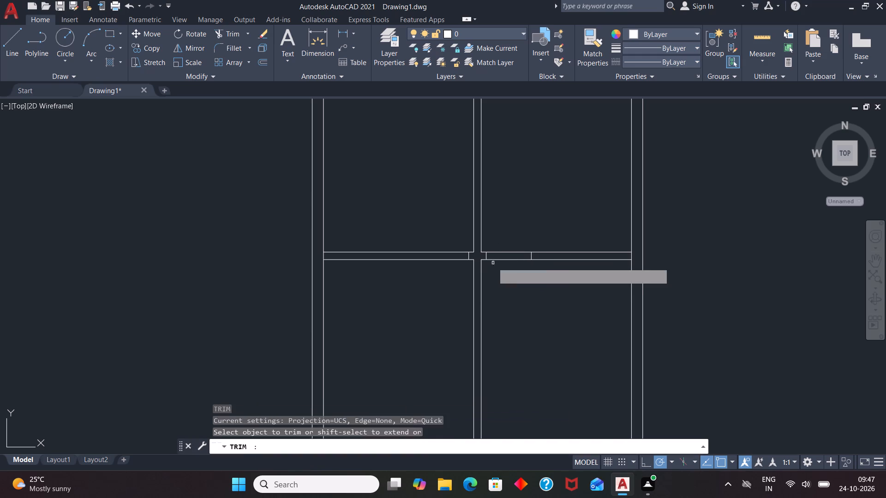
{"action": "key", "text": "Return"}
{"action": "left_click", "coordinate": [502, 253]}
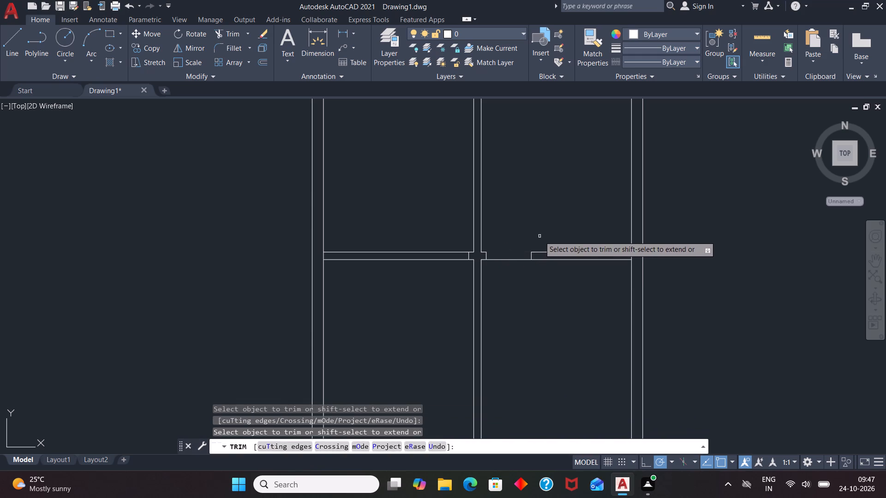
{"action": "key", "text": "space"}
Starting 4' right of the left outer wall's inner face along the left partition's lower line, draw a line 5' down and back to that wall.
{"action": "scroll", "coordinate": [555, 247], "scroll_direction": "down", "scroll_amount": 2}
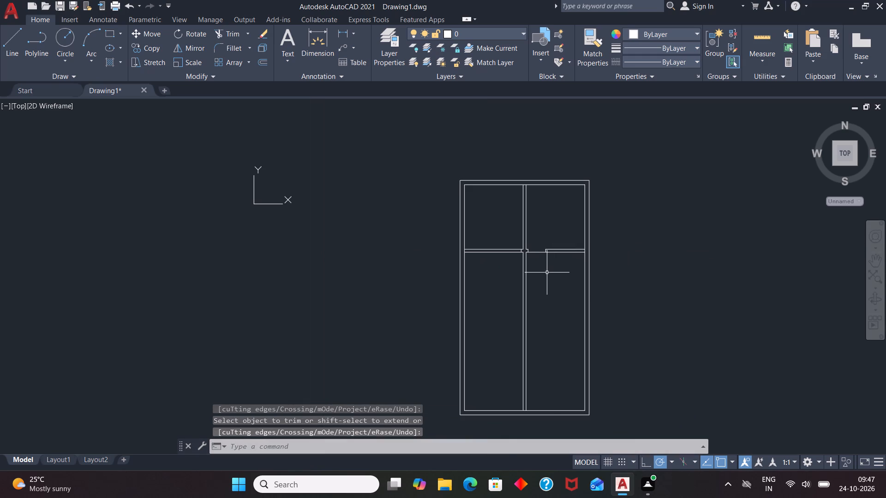
{"action": "scroll", "coordinate": [551, 282], "scroll_direction": "up", "scroll_amount": 1}
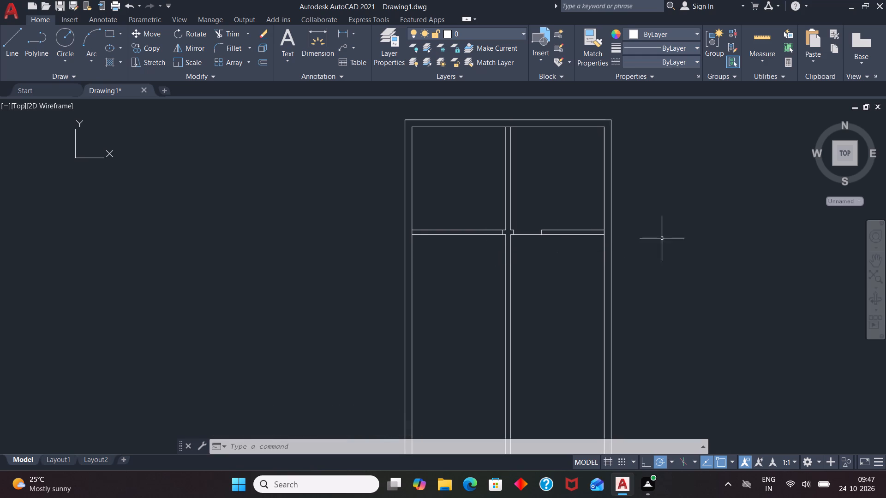
{"action": "scroll", "coordinate": [644, 262], "scroll_direction": "down", "scroll_amount": 1}
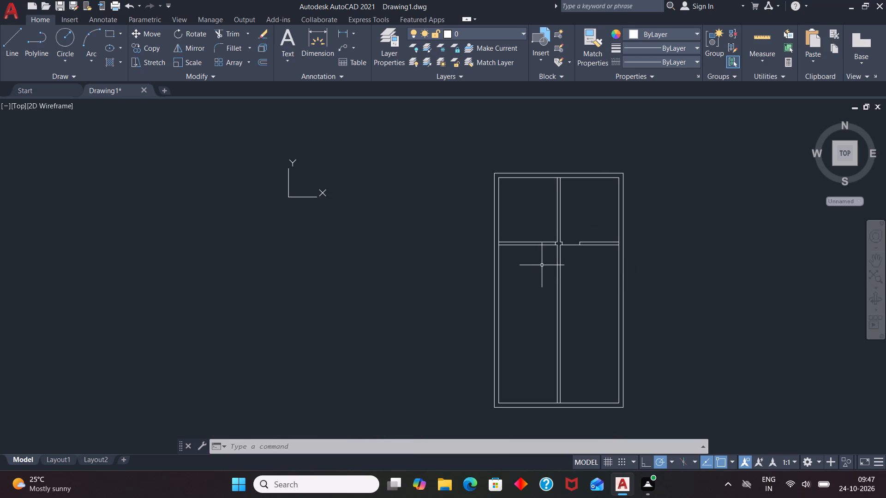
{"action": "scroll", "coordinate": [500, 260], "scroll_direction": "up", "scroll_amount": 1}
{"action": "key", "text": "l"}
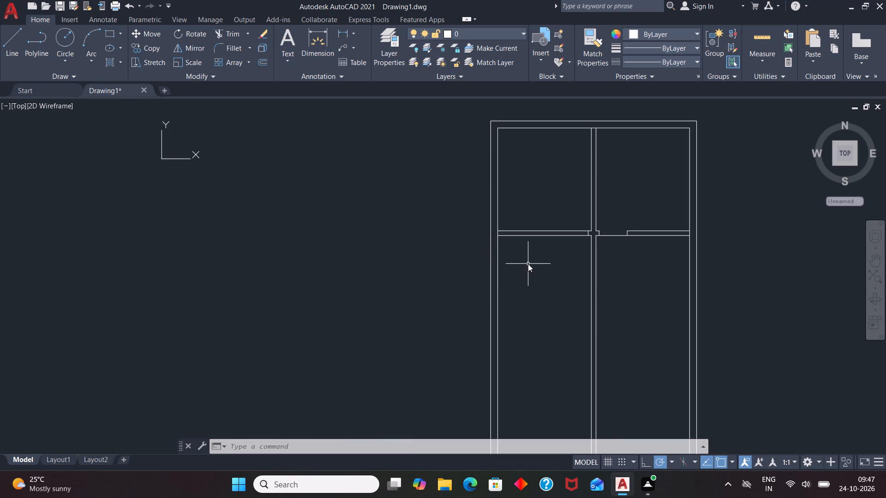
{"action": "key", "text": "Return"}
{"action": "type", "text": "TK"}
{"action": "key", "text": "Return"}
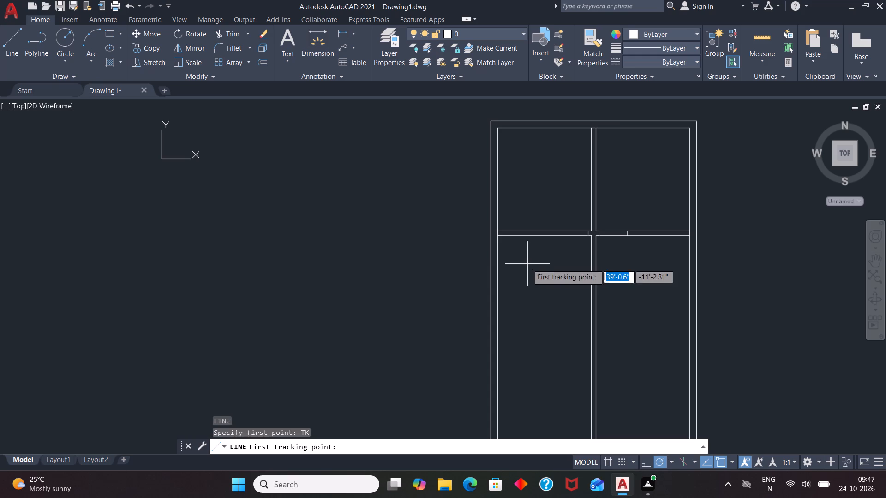
{"action": "scroll", "coordinate": [497, 236], "scroll_direction": "up", "scroll_amount": 4}
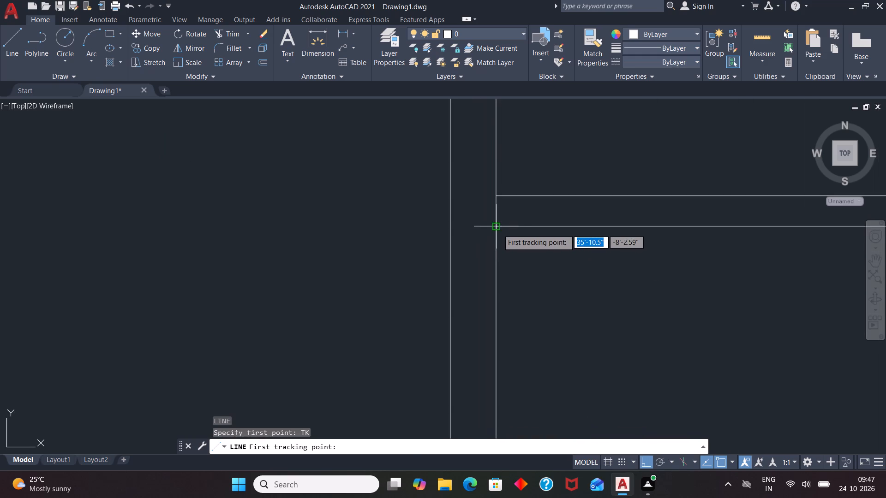
{"action": "left_click", "coordinate": [498, 229]}
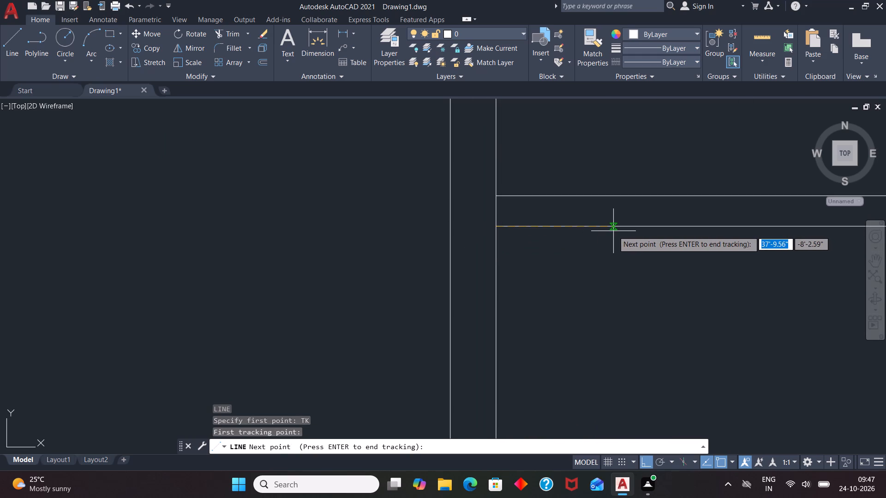
{"action": "type", "text": "4'"}
{"action": "key", "text": "Return"}
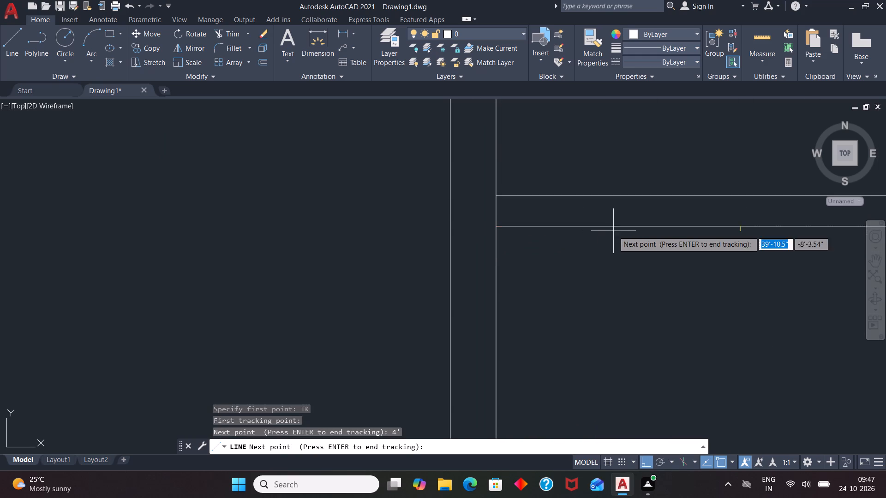
{"action": "key", "text": "Return"}
{"action": "scroll", "coordinate": [479, 181], "scroll_direction": "down", "scroll_amount": 4}
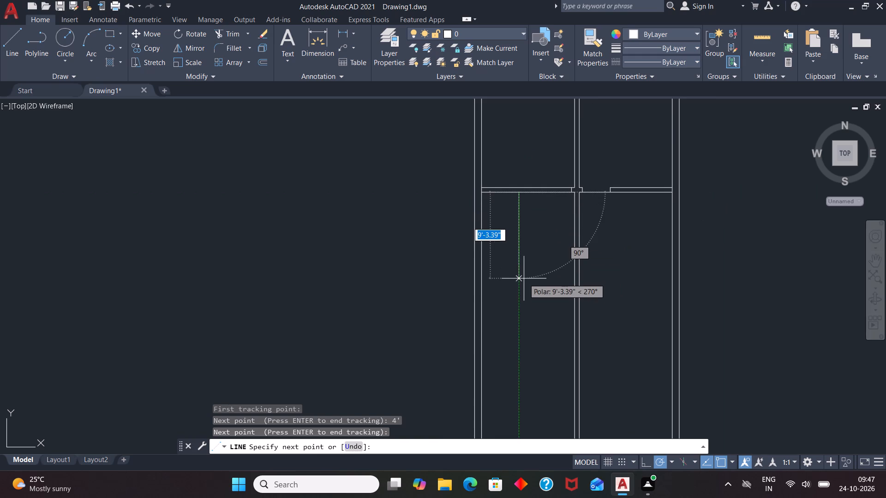
{"action": "type", "text": "5'"}
{"action": "key", "text": "Return"}
{"action": "scroll", "coordinate": [487, 241], "scroll_direction": "up", "scroll_amount": 3}
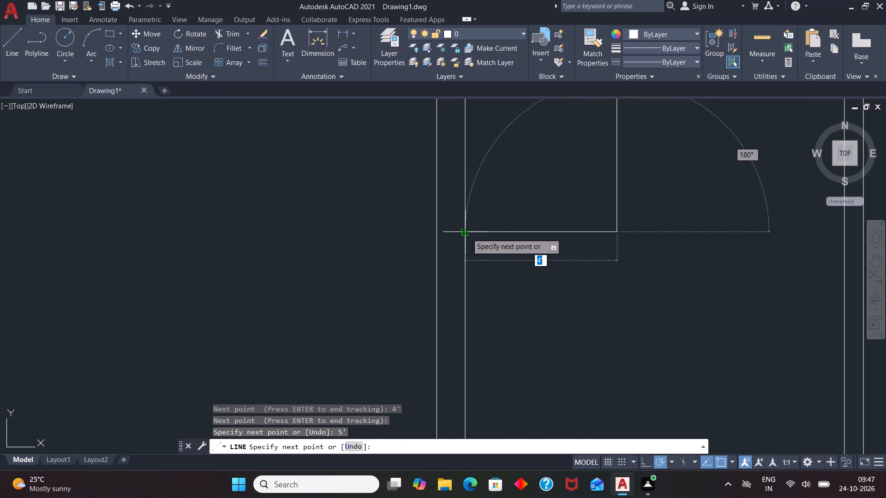
{"action": "left_click", "coordinate": [467, 233]}
{"action": "key", "text": "space"}
{"action": "scroll", "coordinate": [468, 253], "scroll_direction": "down", "scroll_amount": 2}
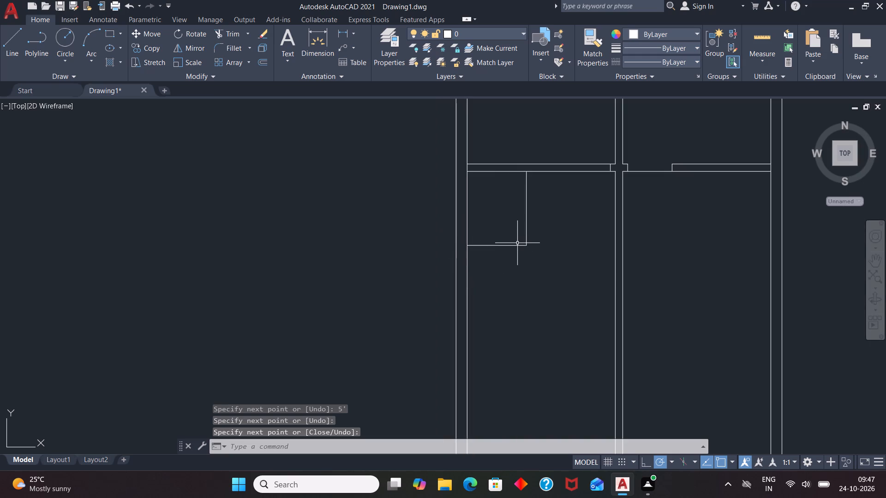
Offset the small room's bottom line 6 inches downward.
{"action": "key", "text": "o"}
{"action": "key", "text": "Return"}
{"action": "key", "text": "6"}
{"action": "key", "text": "Return"}
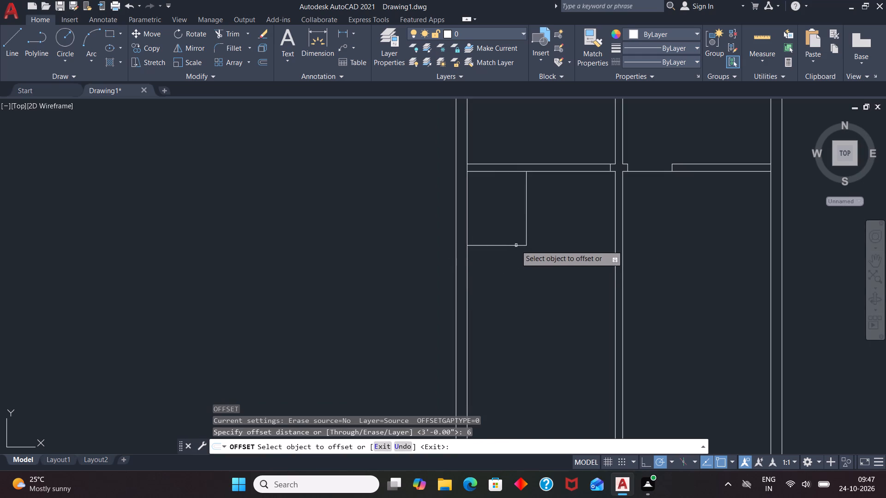
{"action": "left_click", "coordinate": [516, 245]}
{"action": "left_click", "coordinate": [520, 260]}
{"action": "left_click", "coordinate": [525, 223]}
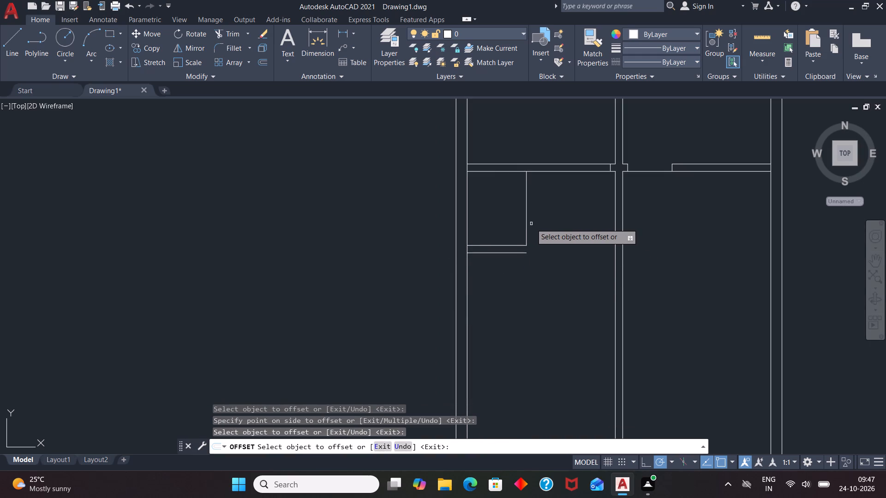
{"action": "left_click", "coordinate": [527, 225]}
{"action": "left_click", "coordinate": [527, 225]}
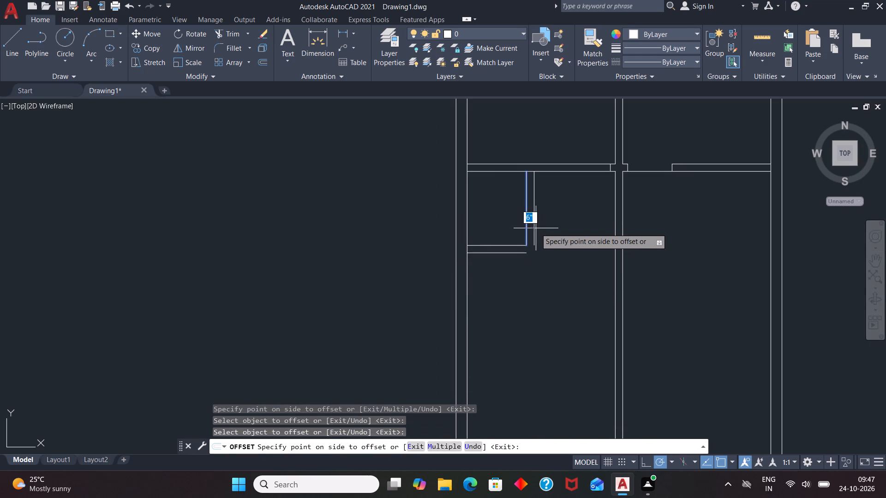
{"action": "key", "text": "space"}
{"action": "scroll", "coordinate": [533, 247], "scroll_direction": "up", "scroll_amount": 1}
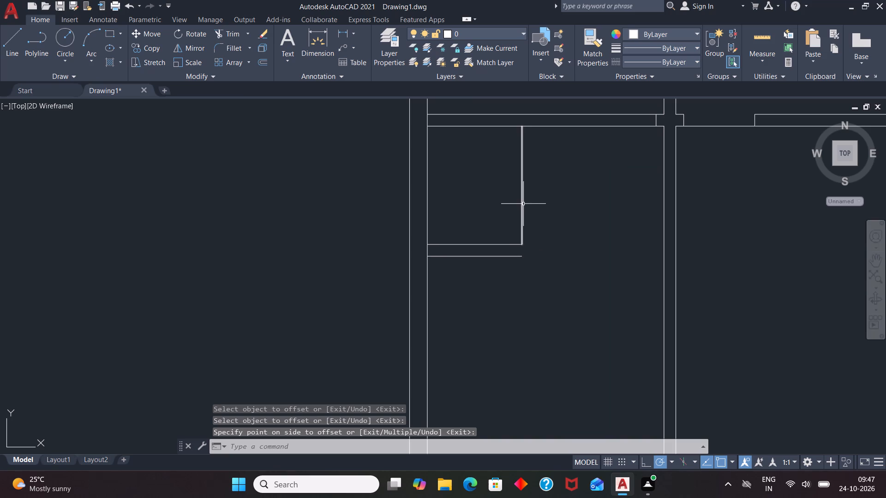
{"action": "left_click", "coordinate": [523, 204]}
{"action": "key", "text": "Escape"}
Offset the small room's vertical line 6 inches to the right.
{"action": "key", "text": "o"}
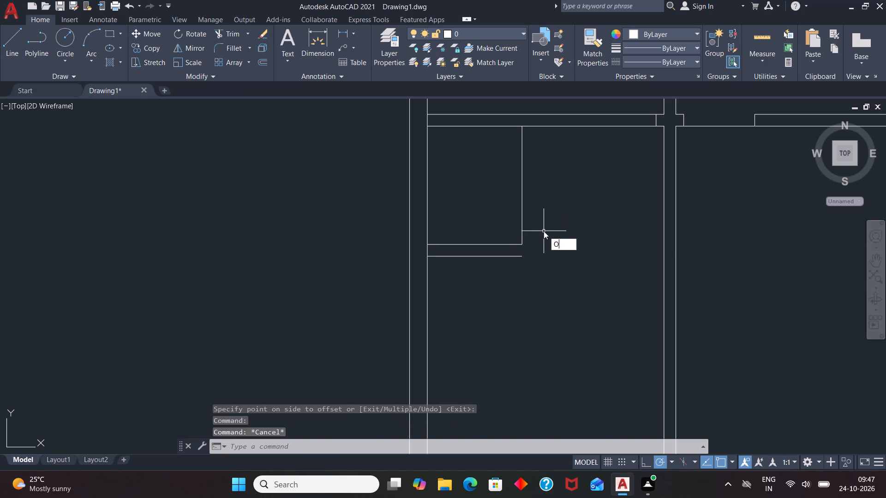
{"action": "key", "text": "Return"}
{"action": "key", "text": "6"}
{"action": "key", "text": "Return"}
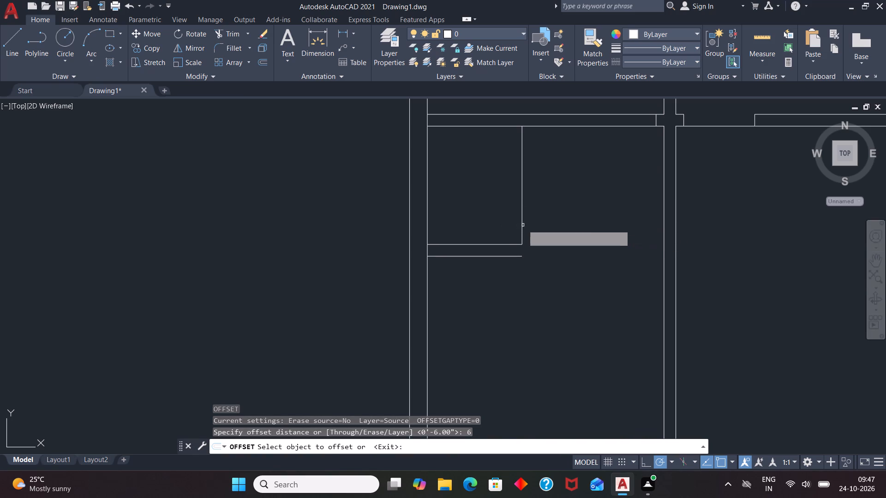
{"action": "left_click", "coordinate": [522, 225]}
{"action": "left_click", "coordinate": [542, 231]}
{"action": "key", "text": "Escape"}
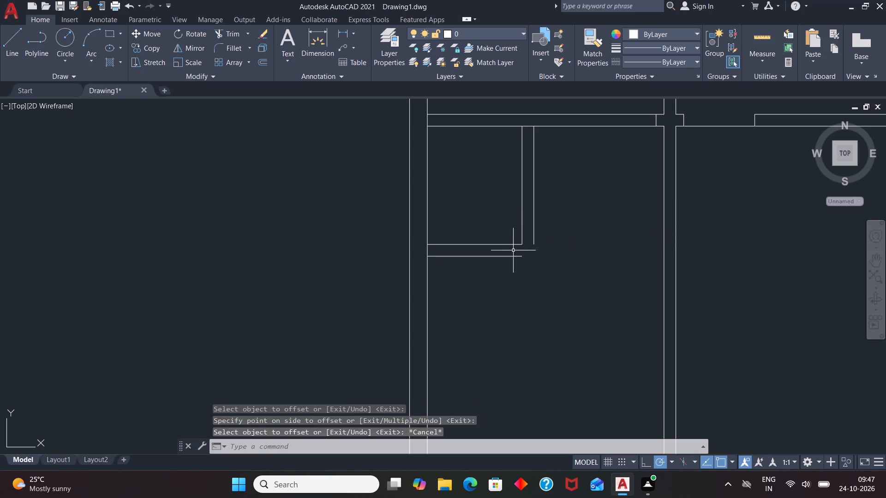
Draw a short horizontal line rightward from the end of the small room's lower offset line, past the outer vertical line.
{"action": "key", "text": "l"}
{"action": "key", "text": "Return"}
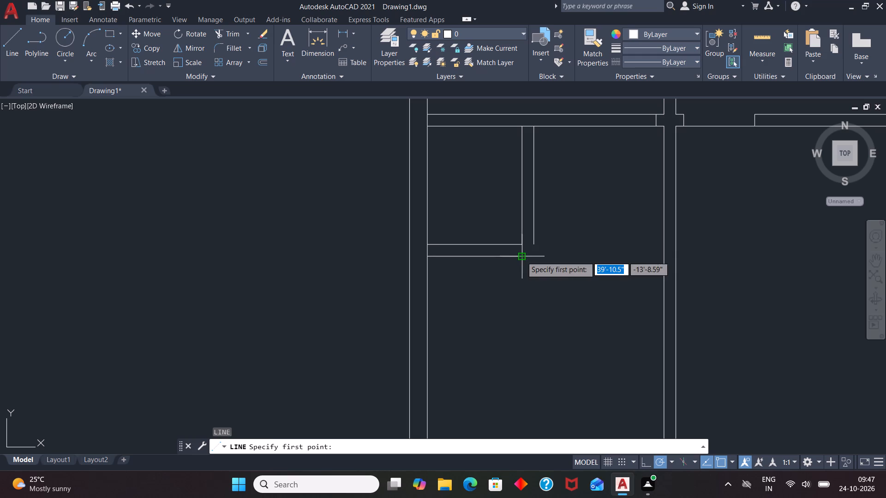
{"action": "left_click", "coordinate": [521, 256]}
{"action": "left_click", "coordinate": [561, 260]}
{"action": "key", "text": "space"}
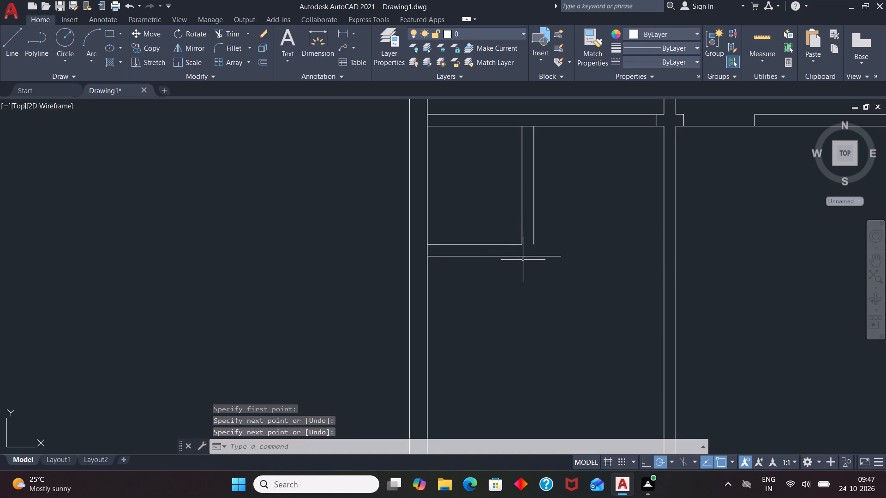
Extend the small room's outer vertical line down to the newly drawn horizontal line.
{"action": "type", "text": "EX"}
{"action": "key", "text": "Return"}
{"action": "key", "text": "Return"}
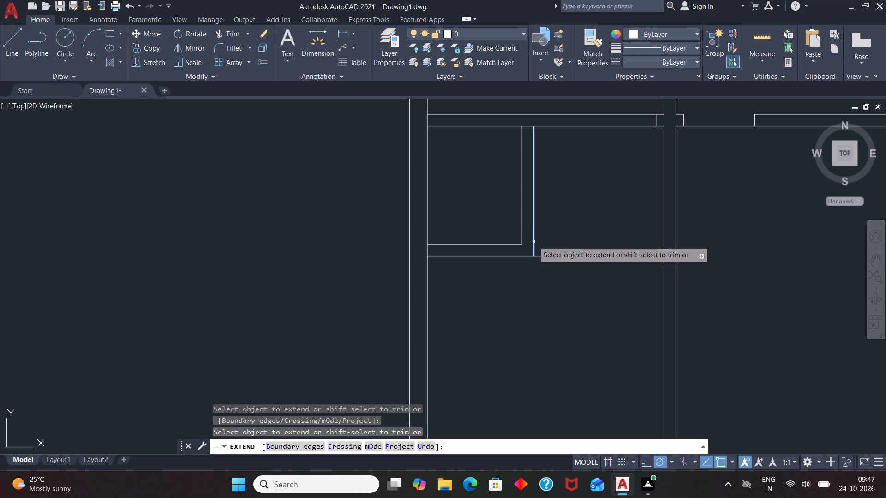
{"action": "left_click", "coordinate": [533, 242]}
{"action": "key", "text": "space"}
Trim the horizontal overhang beyond the small room's outer bottom corner.
{"action": "type", "text": "TR"}
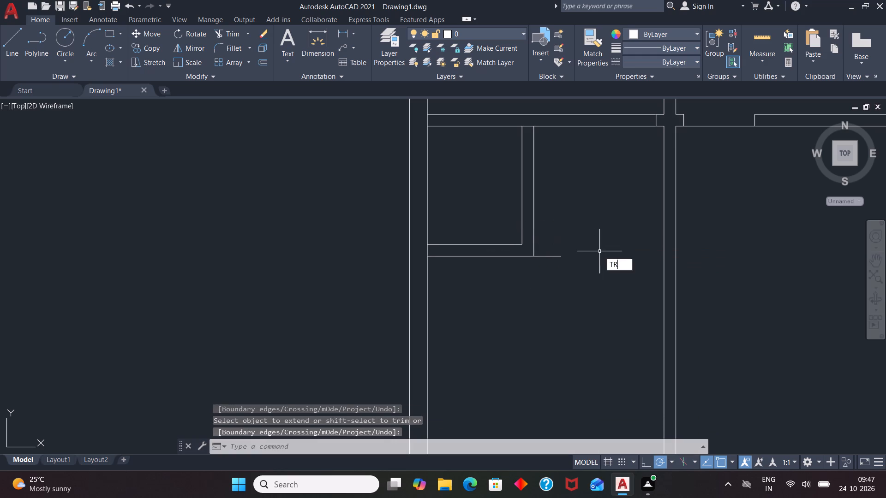
{"action": "key", "text": "Return"}
{"action": "key", "text": "Return"}
{"action": "left_click", "coordinate": [549, 257]}
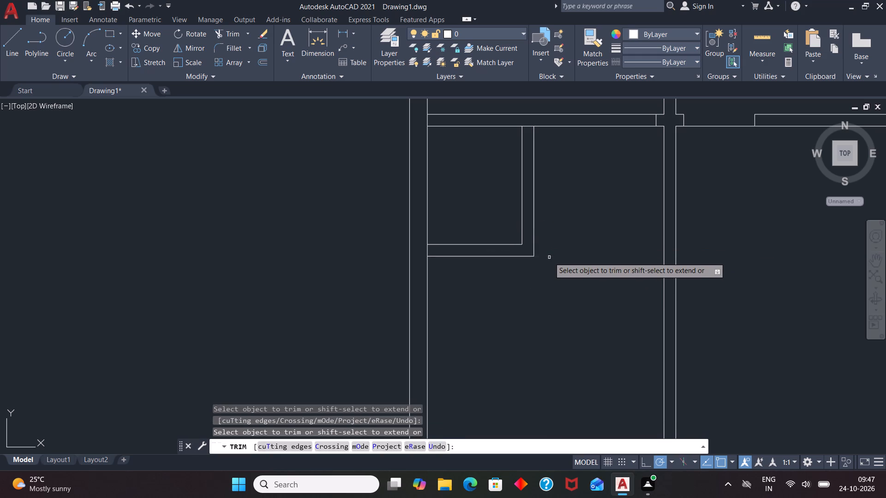
{"action": "key", "text": "Escape"}
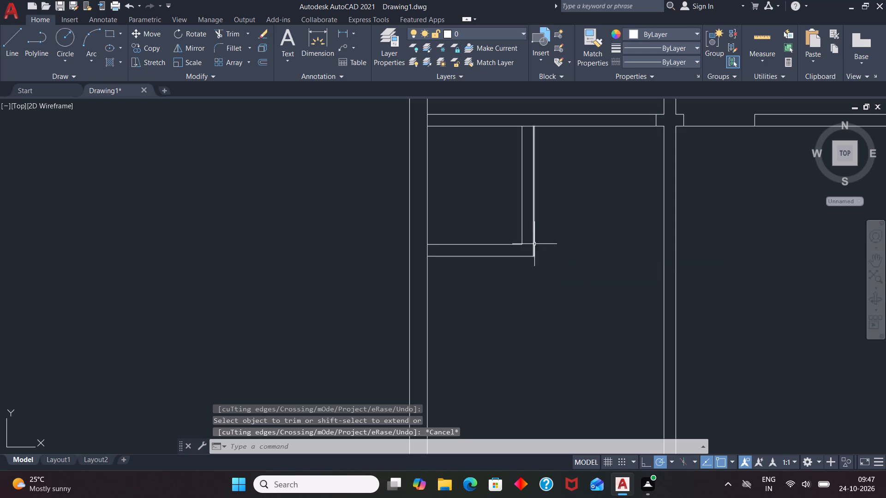
Trim the left horizontal partition's lower line between the small room's two vertical wall lines.
{"action": "scroll", "coordinate": [534, 244], "scroll_direction": "down", "scroll_amount": 1}
{"action": "scroll", "coordinate": [530, 181], "scroll_direction": "up", "scroll_amount": 3}
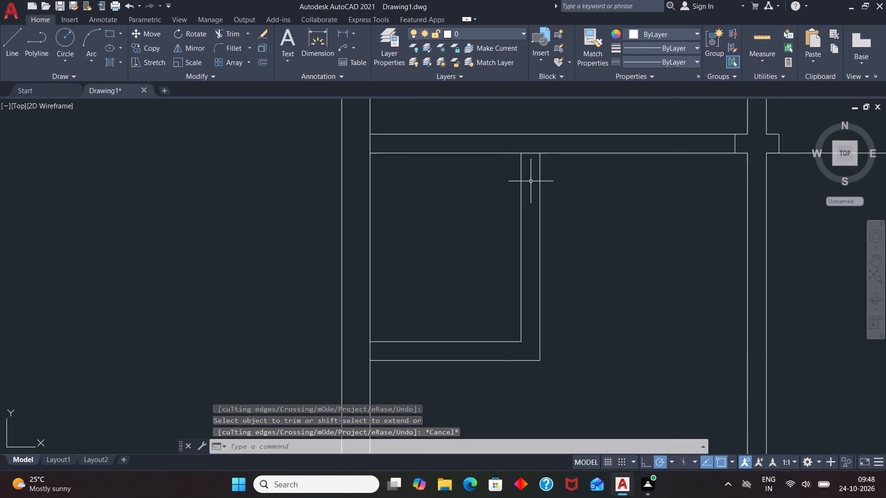
{"action": "type", "text": "TR"}
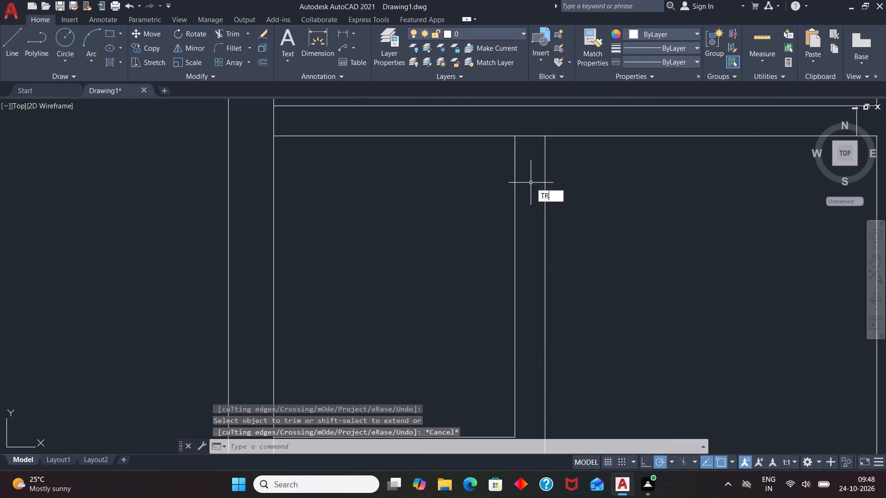
{"action": "key", "text": "Return"}
{"action": "key", "text": "Return"}
{"action": "left_click", "coordinate": [528, 136]}
{"action": "key", "text": "space"}
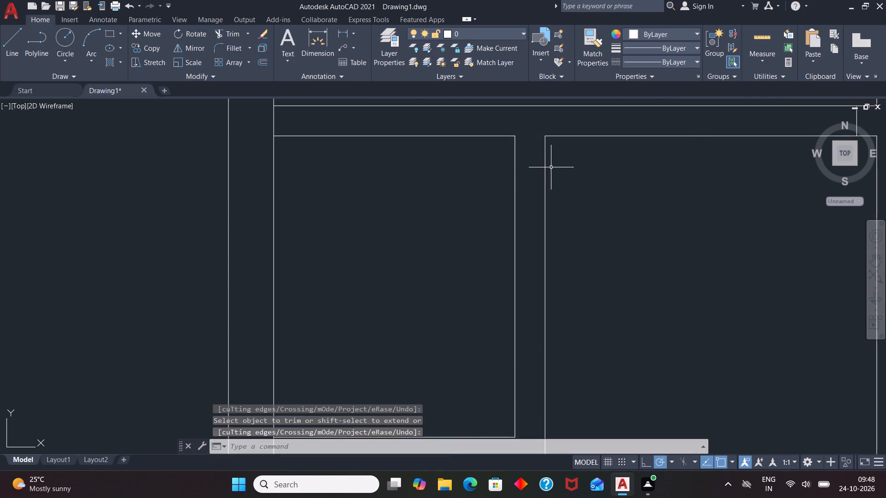
Draw a line across the small room's right wall, tracked 4 inches below the outer face's junction with the left horizontal partition.
{"action": "scroll", "coordinate": [556, 178], "scroll_direction": "down", "scroll_amount": 2}
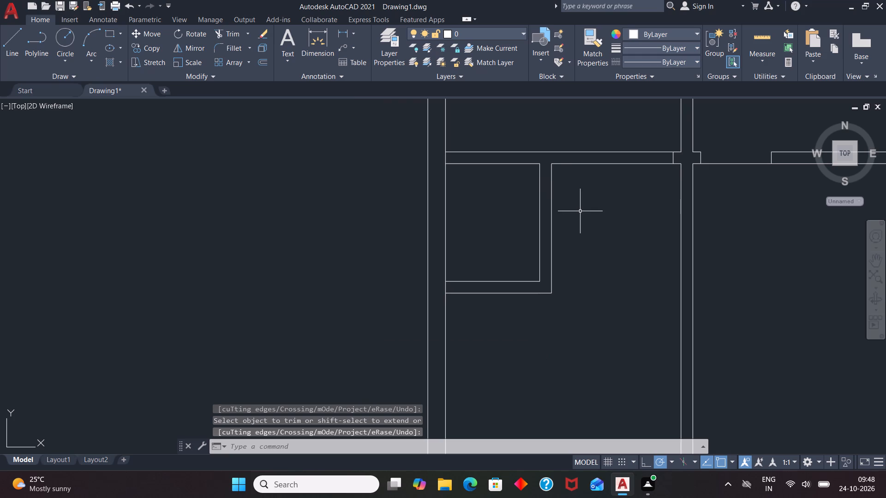
{"action": "key", "text": "l"}
{"action": "key", "text": "Return"}
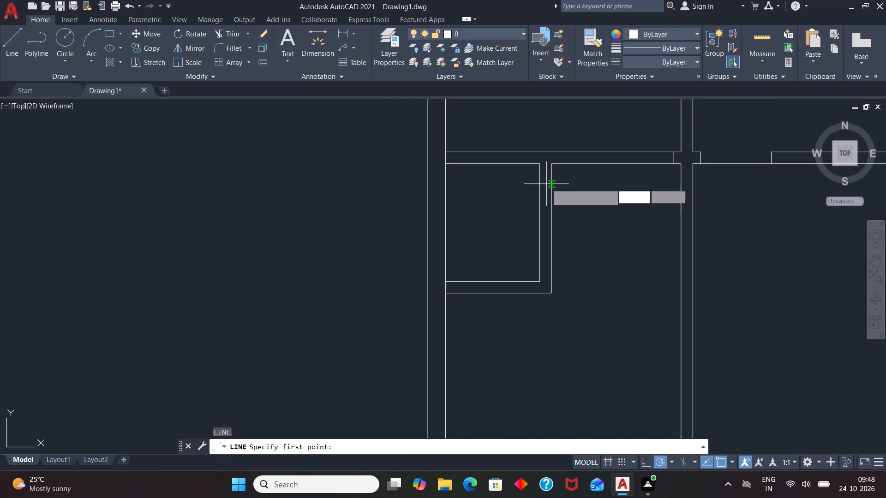
{"action": "key", "text": "t"}
{"action": "key", "text": "k"}
{"action": "key", "text": "Return"}
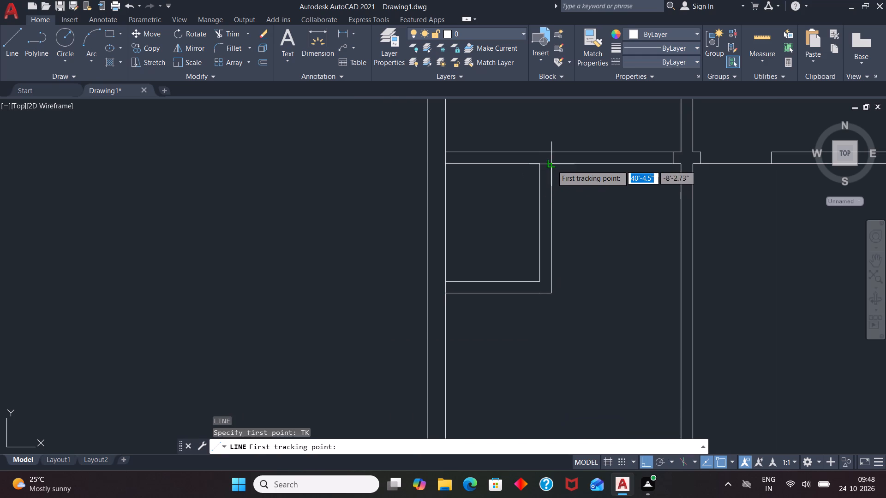
{"action": "left_click", "coordinate": [552, 165]}
{"action": "key", "text": "4"}
{"action": "key", "text": "Return"}
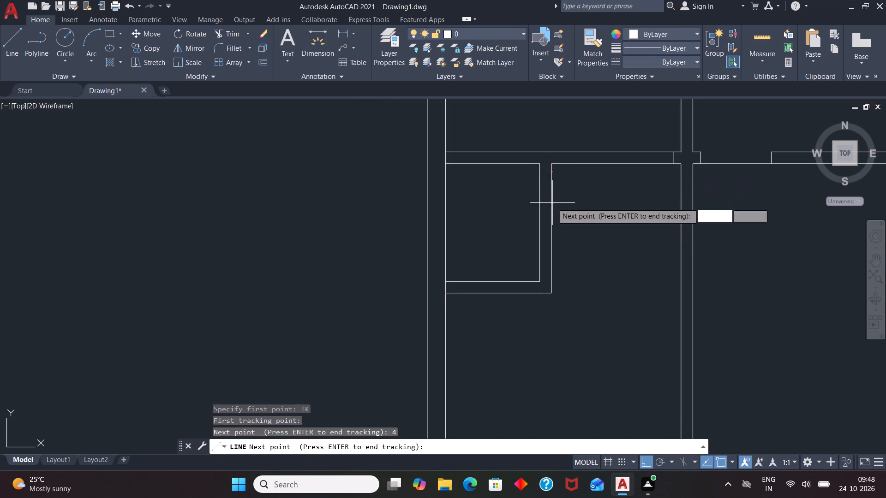
{"action": "key", "text": "Return"}
{"action": "scroll", "coordinate": [539, 179], "scroll_direction": "up", "scroll_amount": 3}
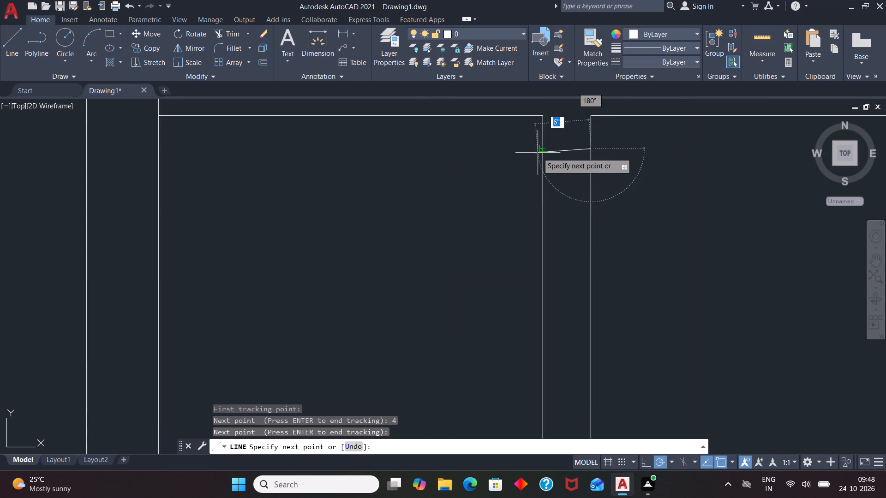
{"action": "left_click", "coordinate": [542, 149]}
{"action": "key", "text": "space"}
{"action": "scroll", "coordinate": [525, 155], "scroll_direction": "down", "scroll_amount": 3}
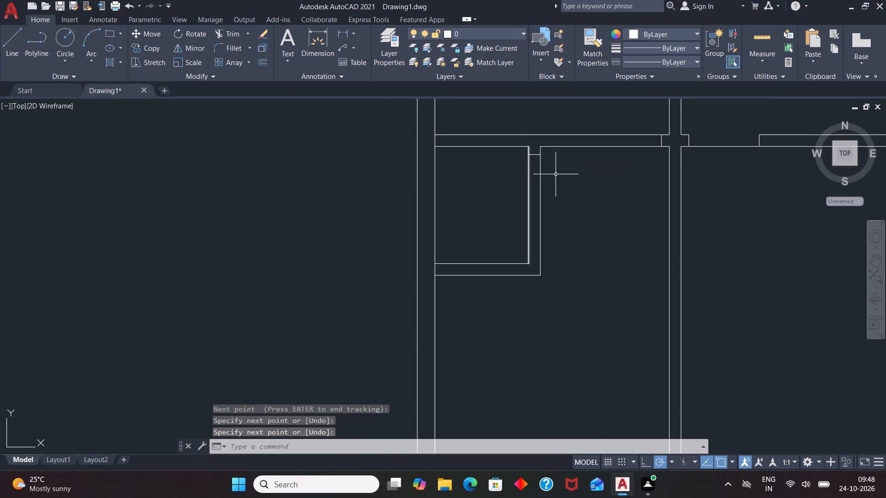
Offset the short line across the small room's right wall 2'6" downward for the door opening's other jamb.
{"action": "key", "text": "o"}
{"action": "key", "text": "Return"}
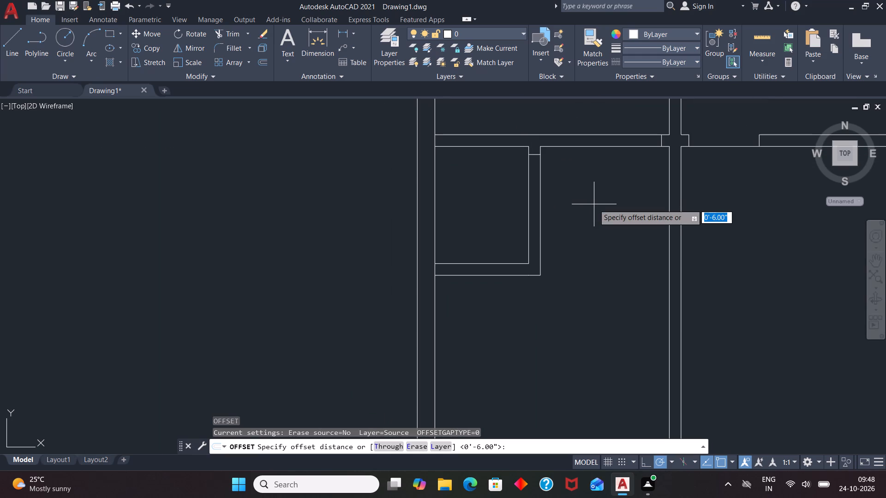
{"action": "key", "text": "2"}
{"action": "key", "text": "apostrophe"}
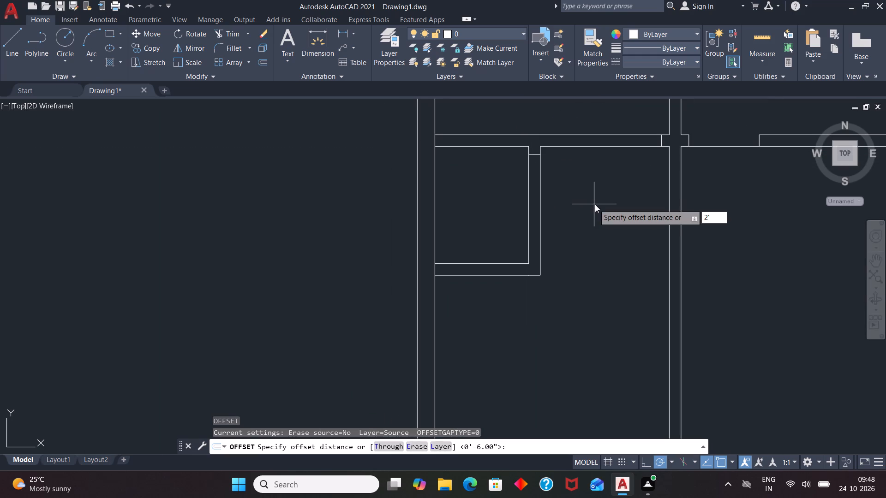
{"action": "type", "text": "6\""}
{"action": "key", "text": "Return"}
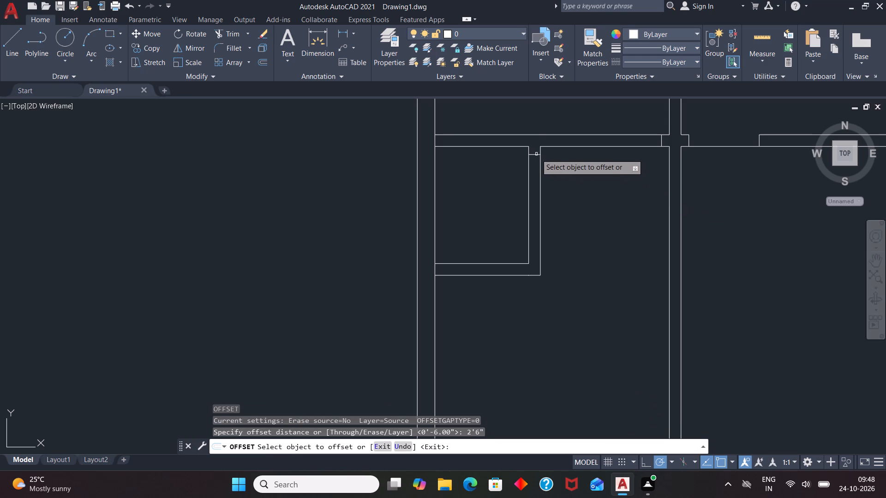
{"action": "left_click", "coordinate": [536, 154]}
{"action": "left_click", "coordinate": [551, 206]}
{"action": "key", "text": "space"}
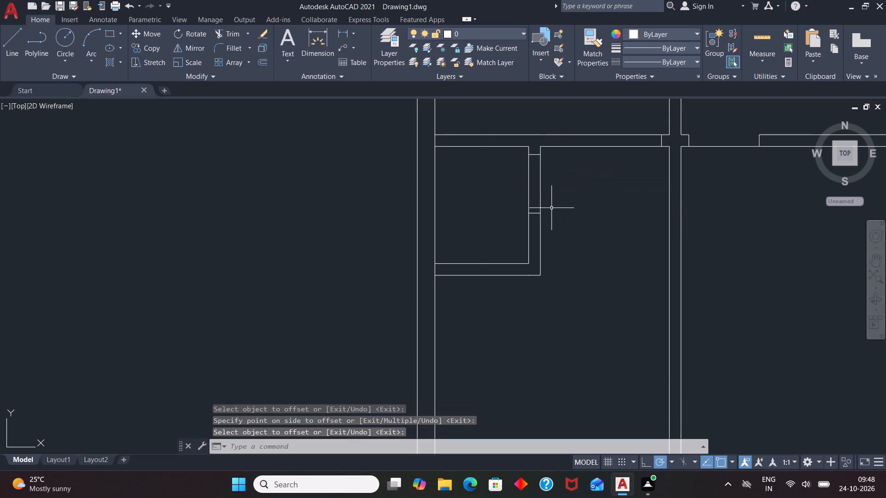
Trim the inner line of the small room's right wall between the two door jamb lines.
{"action": "type", "text": "TR"}
{"action": "key", "text": "Return"}
{"action": "key", "text": "Return"}
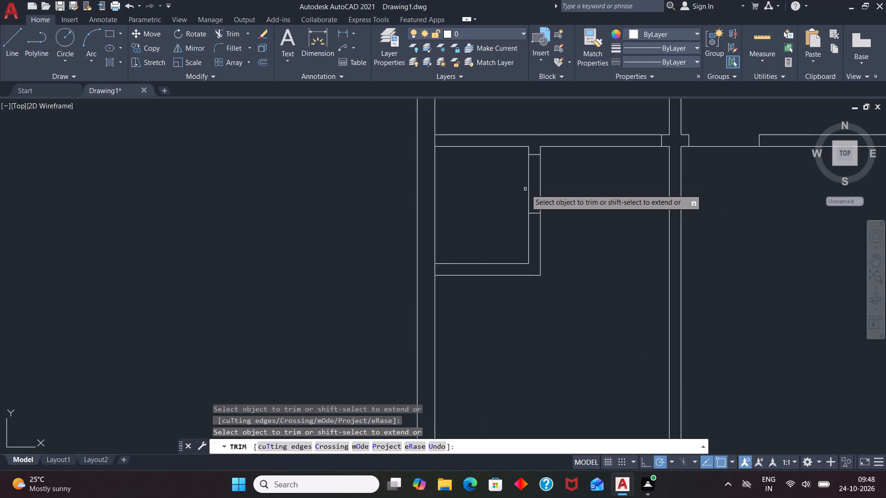
{"action": "left_click", "coordinate": [527, 189]}
{"action": "key", "text": "space"}
Draw a vertical line from the top of the small room's outer wall line up to the left partition's upper line.
{"action": "scroll", "coordinate": [485, 185], "scroll_direction": "down", "scroll_amount": 2}
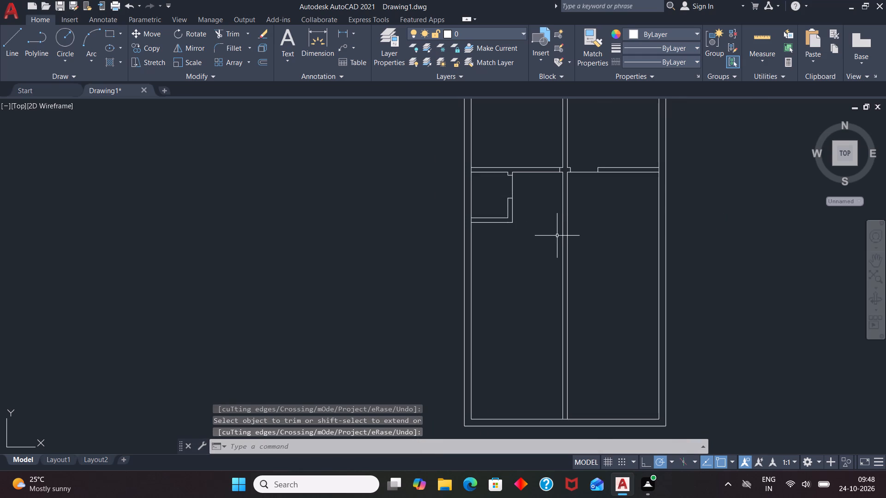
{"action": "scroll", "coordinate": [542, 207], "scroll_direction": "down", "scroll_amount": 1}
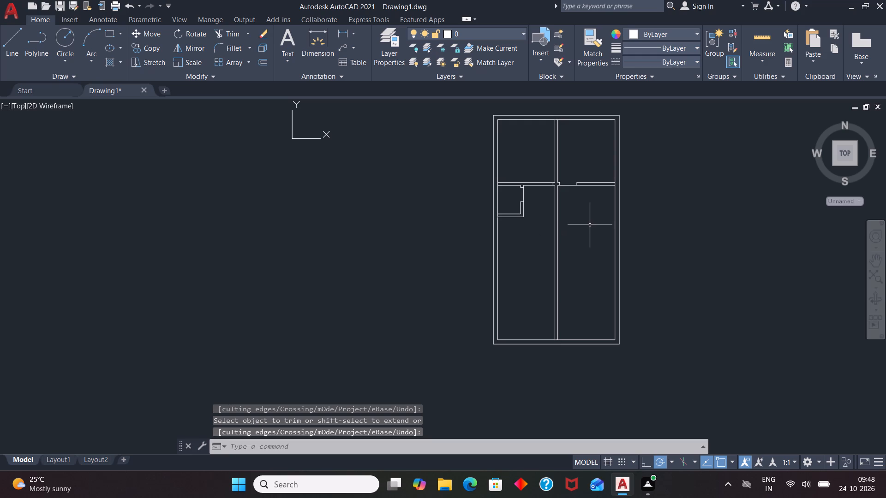
{"action": "scroll", "coordinate": [539, 176], "scroll_direction": "up", "scroll_amount": 1}
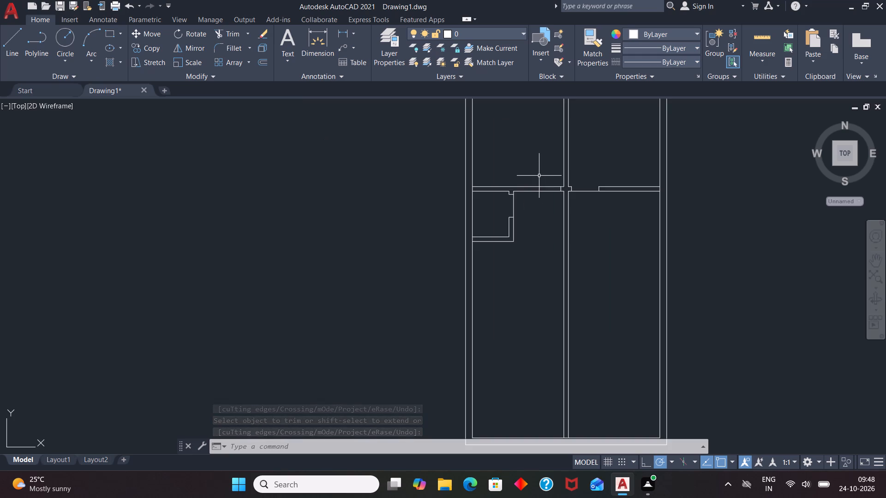
{"action": "scroll", "coordinate": [530, 192], "scroll_direction": "up", "scroll_amount": 3}
{"action": "key", "text": "l"}
{"action": "key", "text": "Return"}
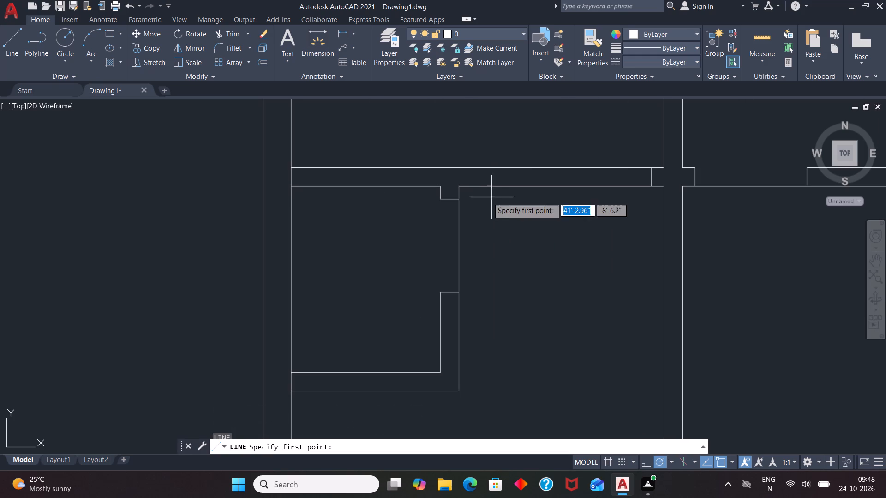
{"action": "left_click", "coordinate": [458, 185]}
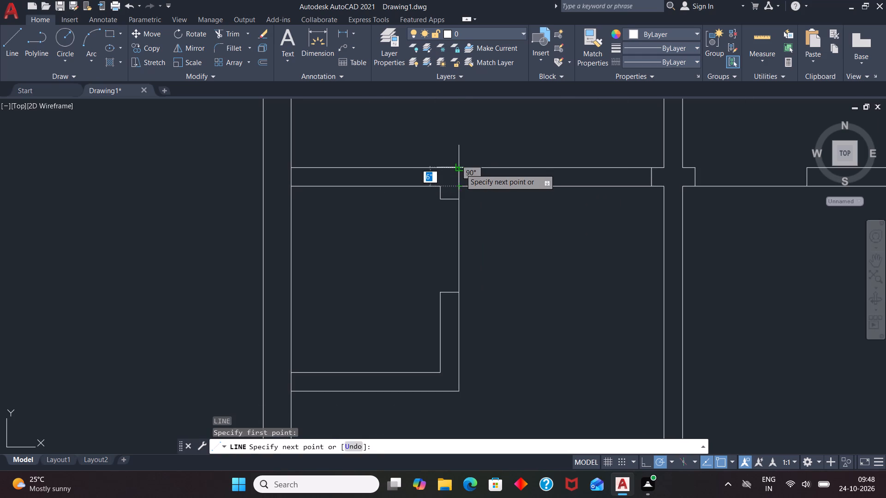
{"action": "left_click", "coordinate": [461, 169]}
{"action": "key", "text": "space"}
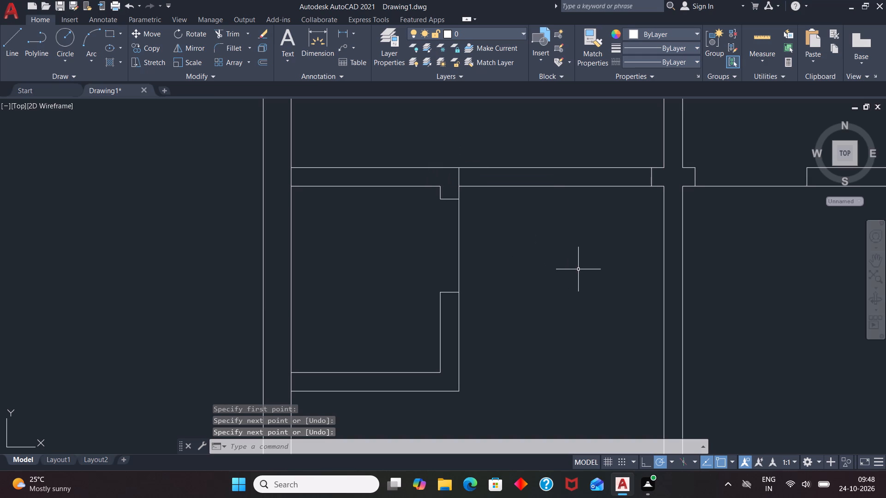
Trim both left horizontal partition lines between the small room's outer corner and the jamb beside the central wall.
{"action": "type", "text": "TR"}
{"action": "key", "text": "Return"}
{"action": "key", "text": "Return"}
{"action": "left_click_drag", "start_coordinate": [543, 148], "coordinate": [561, 212]}
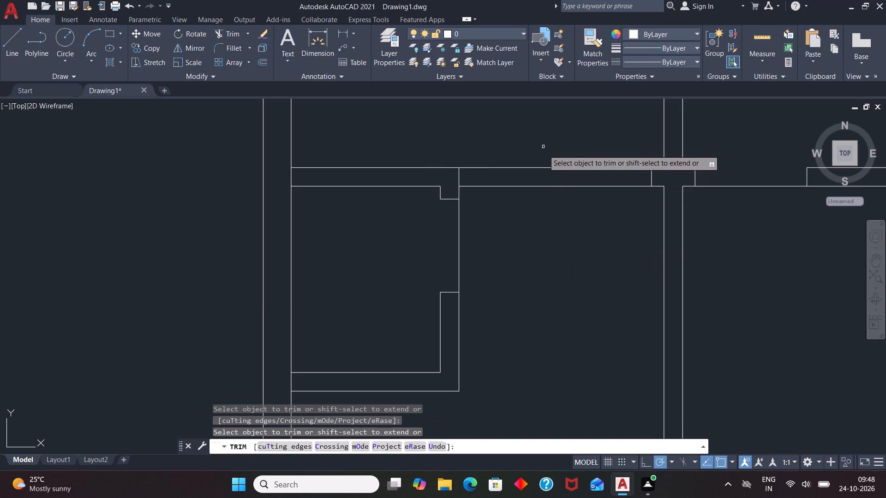
{"action": "left_click_drag", "start_coordinate": [561, 212], "coordinate": [567, 233]}
{"action": "left_click", "coordinate": [567, 233]}
{"action": "key", "text": "space"}
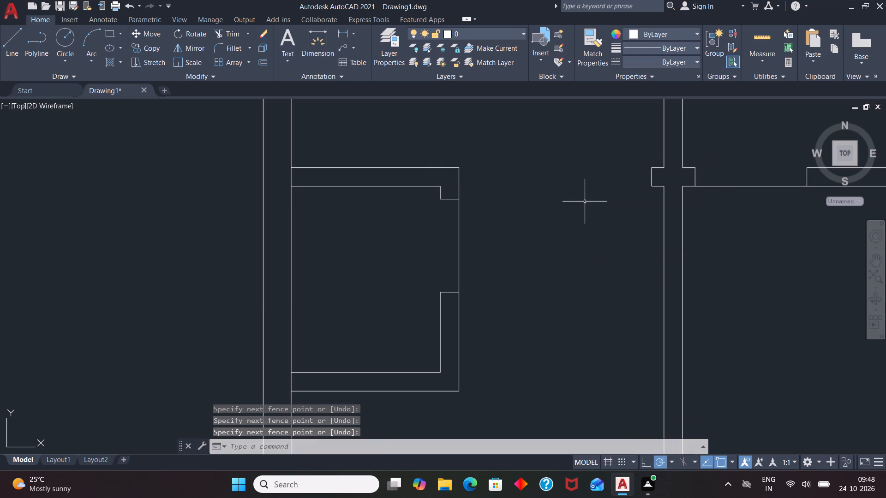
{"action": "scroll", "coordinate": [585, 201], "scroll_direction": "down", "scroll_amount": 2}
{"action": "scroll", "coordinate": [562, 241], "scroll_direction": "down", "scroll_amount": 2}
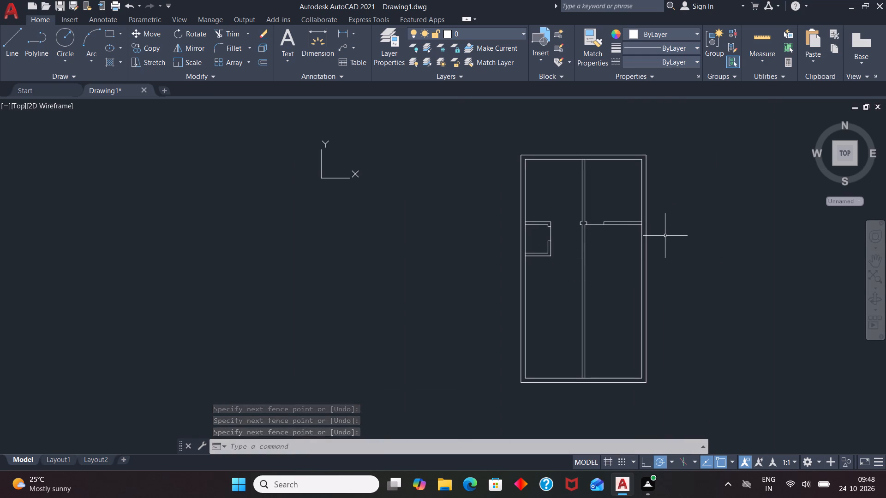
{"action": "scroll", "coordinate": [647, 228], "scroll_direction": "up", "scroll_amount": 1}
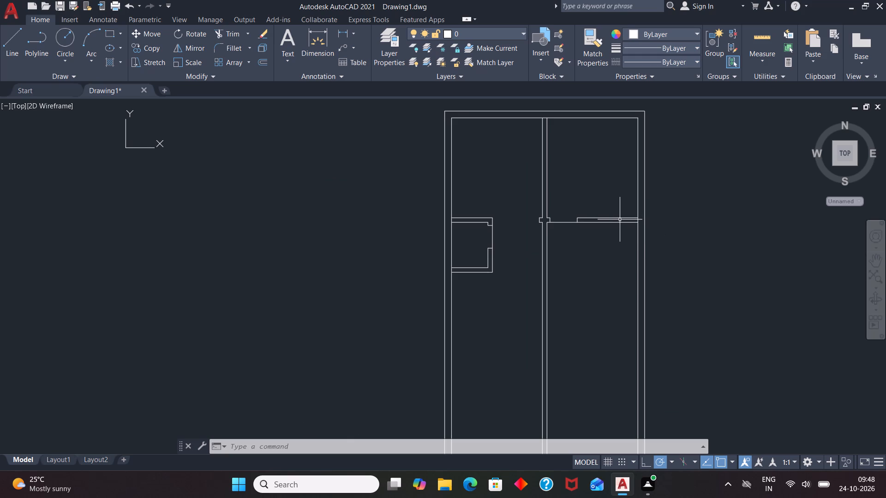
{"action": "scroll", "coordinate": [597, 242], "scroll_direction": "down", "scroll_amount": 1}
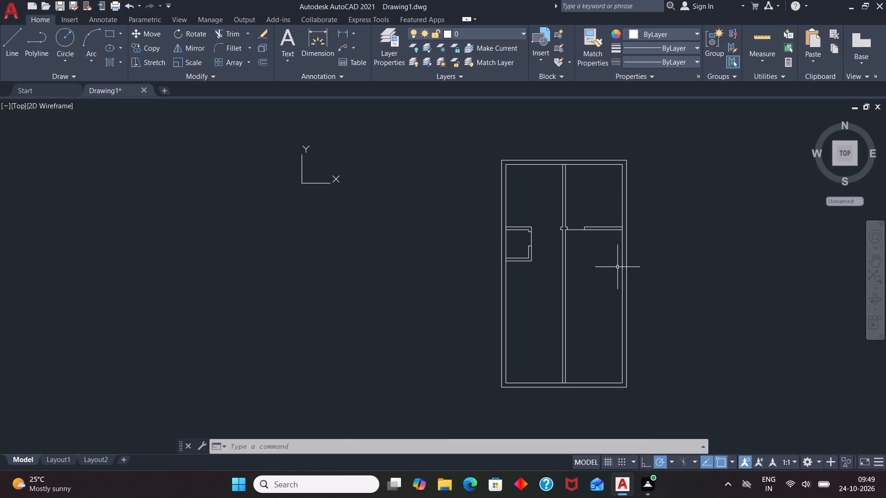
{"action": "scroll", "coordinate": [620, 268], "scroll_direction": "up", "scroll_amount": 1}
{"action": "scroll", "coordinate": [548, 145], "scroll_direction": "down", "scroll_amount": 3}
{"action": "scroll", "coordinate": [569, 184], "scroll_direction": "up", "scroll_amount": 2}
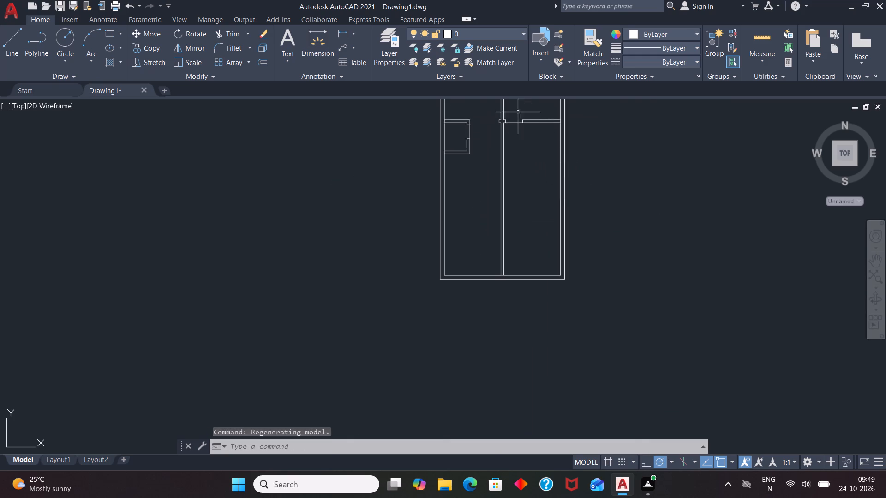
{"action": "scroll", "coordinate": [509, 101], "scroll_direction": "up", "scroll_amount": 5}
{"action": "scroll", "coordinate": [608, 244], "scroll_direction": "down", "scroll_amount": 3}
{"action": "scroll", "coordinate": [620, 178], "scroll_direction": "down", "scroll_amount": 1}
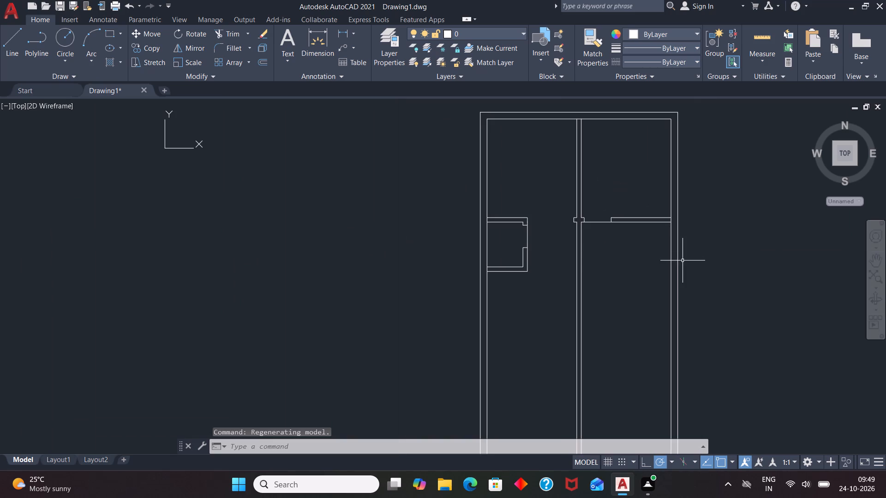
Draw a second small room's inner outline under the right partition: start 6' in from the outer wall, run 5' down, then across to that wall.
{"action": "key", "text": "l"}
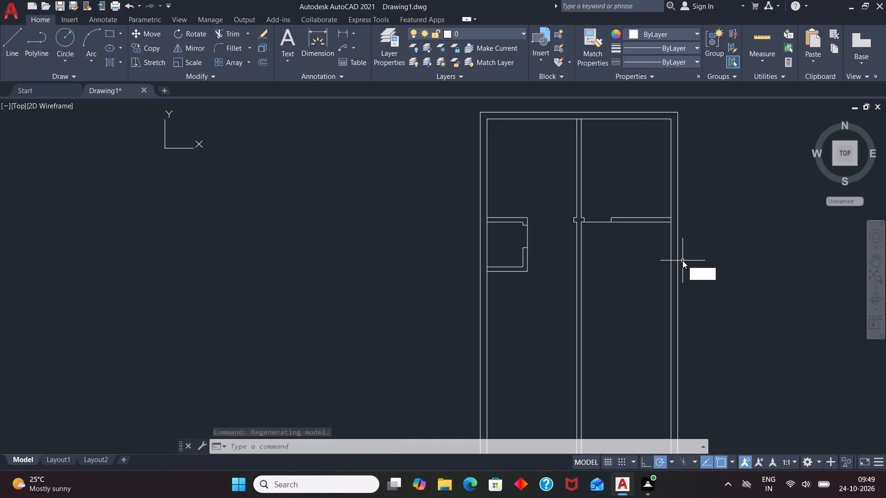
{"action": "key", "text": "Return"}
{"action": "type", "text": "TK"}
{"action": "key", "text": "Return"}
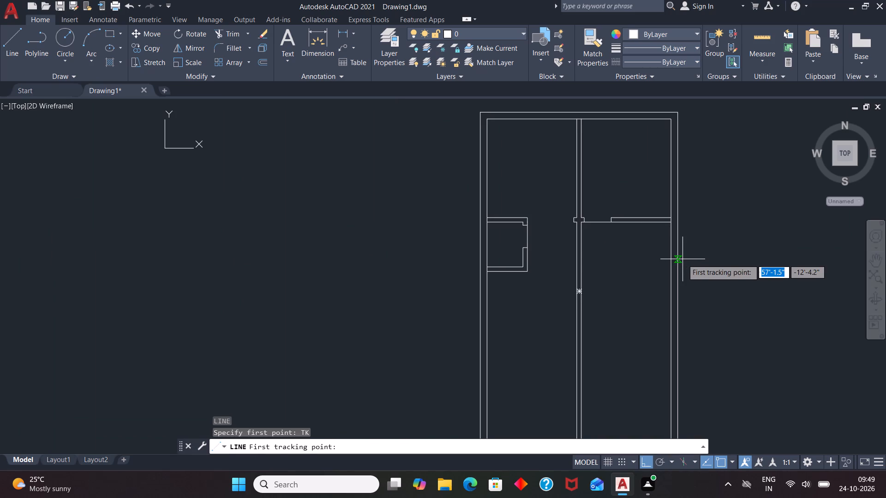
{"action": "left_click", "coordinate": [669, 222]}
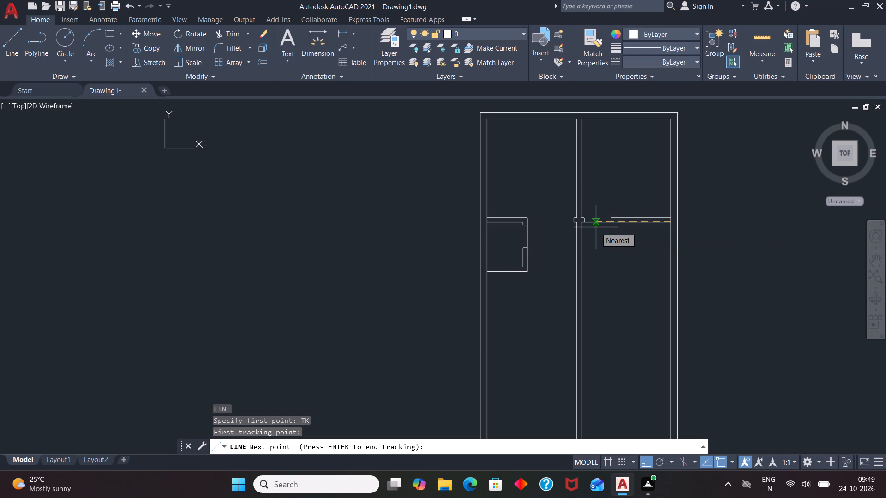
{"action": "type", "text": "6'"}
{"action": "key", "text": "Return"}
{"action": "key", "text": "Return"}
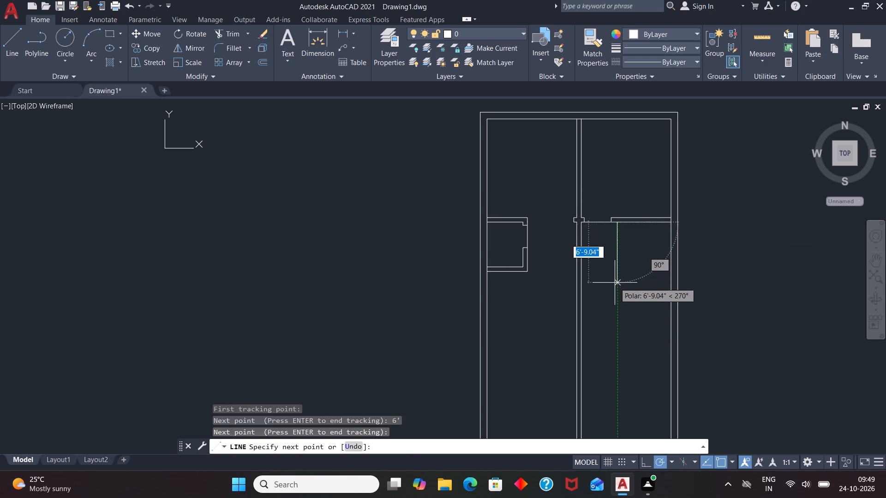
{"action": "type", "text": "5'"}
{"action": "key", "text": "Return"}
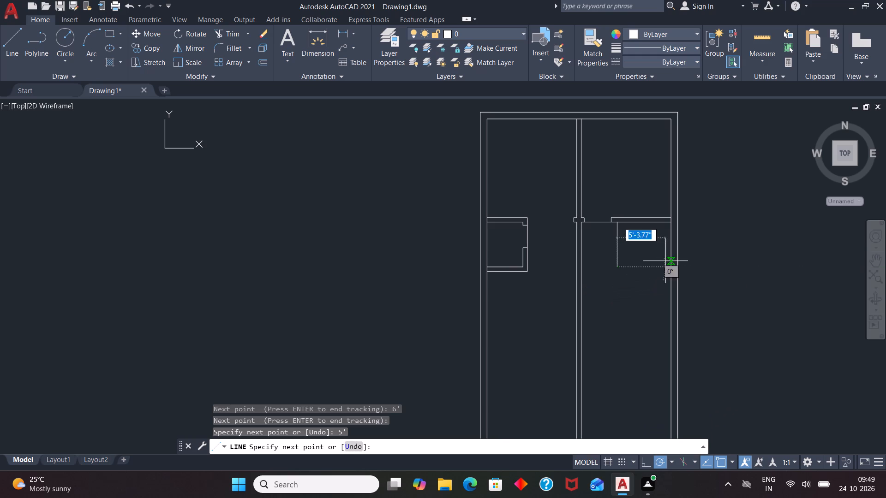
{"action": "left_click", "coordinate": [672, 266]}
{"action": "key", "text": "space"}
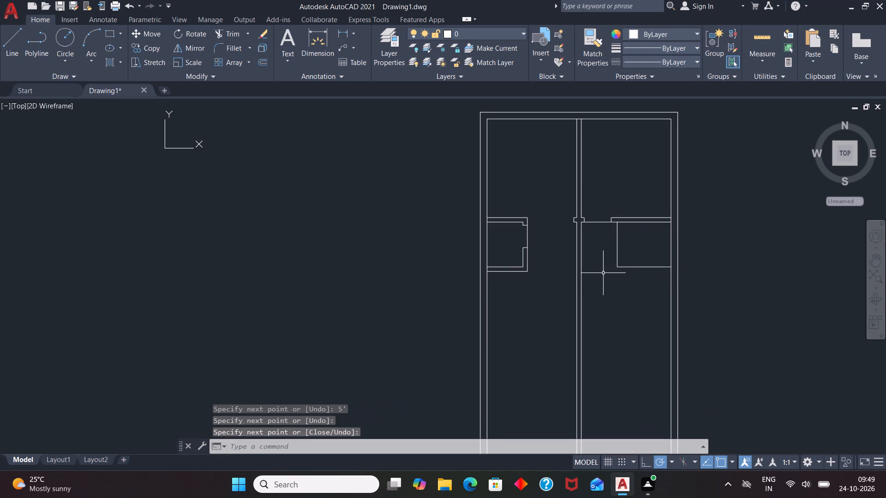
Offset the second small room's bottom line downward and its vertical line leftward by 6 inches.
{"action": "key", "text": "o"}
{"action": "key", "text": "Return"}
{"action": "key", "text": "6"}
{"action": "key", "text": "Return"}
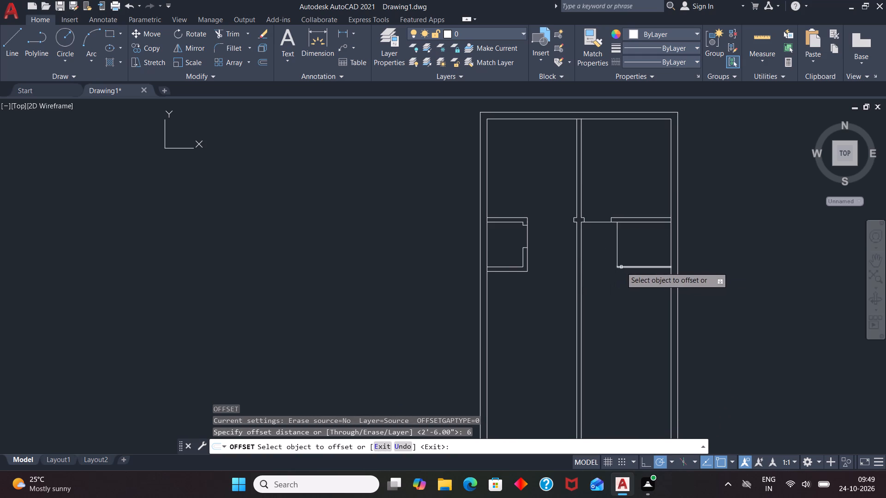
{"action": "left_click", "coordinate": [622, 267]}
{"action": "left_click", "coordinate": [623, 276]}
{"action": "left_click", "coordinate": [616, 241]}
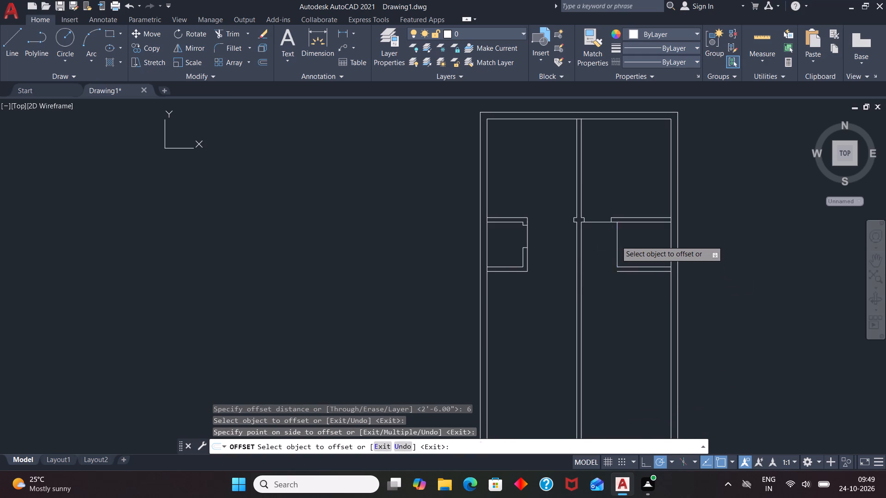
{"action": "left_click", "coordinate": [608, 249]}
{"action": "key", "text": "Escape"}
Draw a horizontal line about 10 inches leftward from the second small room's lower offset line, past the outer vertical line.
{"action": "scroll", "coordinate": [643, 279], "scroll_direction": "up", "scroll_amount": 2}
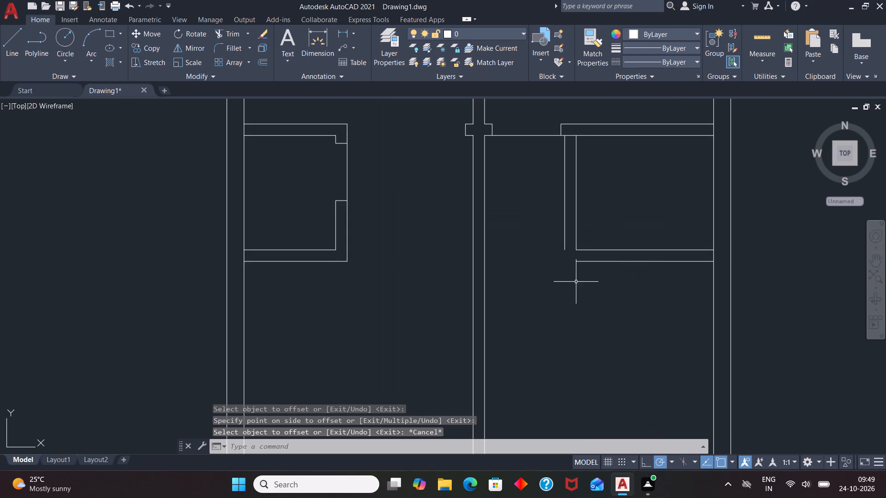
{"action": "key", "text": "l"}
{"action": "key", "text": "Return"}
{"action": "left_click", "coordinate": [579, 258]}
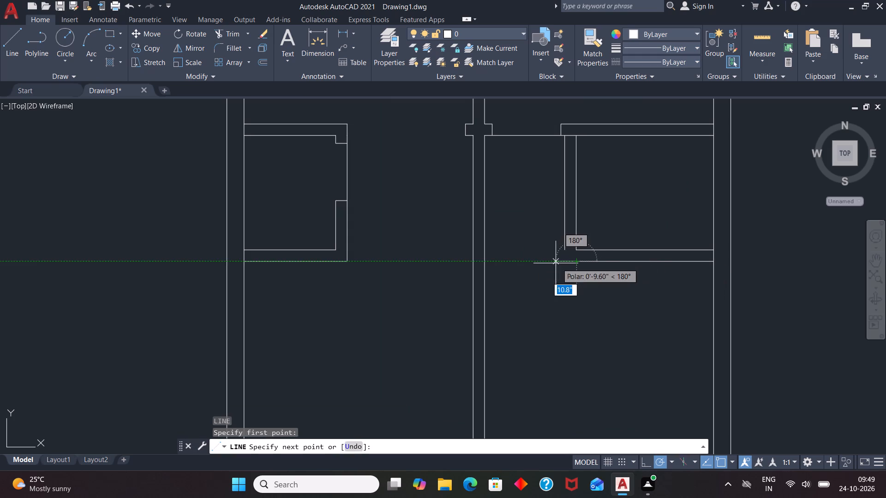
{"action": "left_click", "coordinate": [556, 263]}
{"action": "key", "text": "space"}
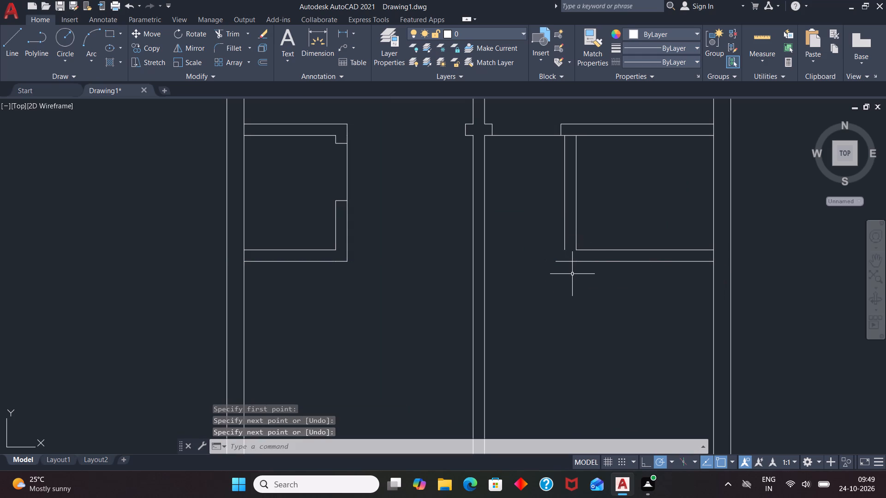
Extend the second small room's outer vertical line down to its lower outer wall line.
{"action": "key", "text": "e"}
{"action": "key", "text": "x"}
{"action": "key", "text": "Return"}
{"action": "key", "text": "Return"}
{"action": "left_click", "coordinate": [564, 239]}
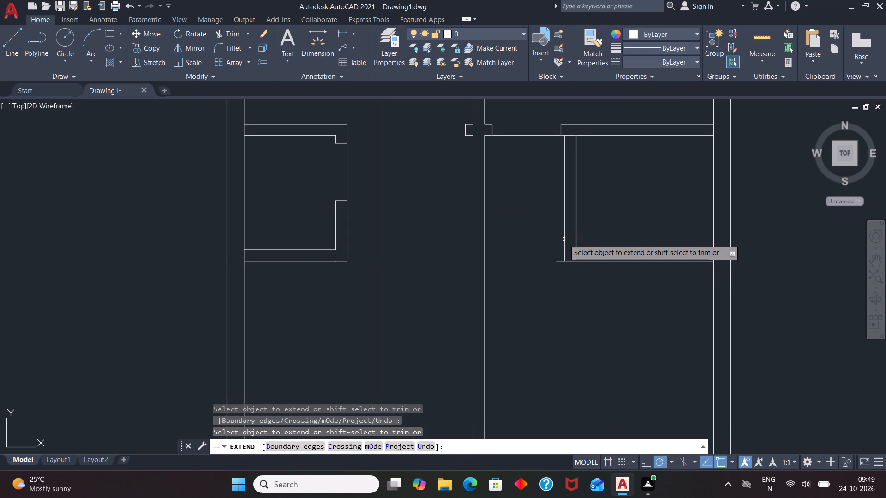
{"action": "key", "text": "Escape"}
Trim the lower wall line's overhang past the second small room's outer corner and the partition line segment crossing the top of its vertical wall.
{"action": "key", "text": "t"}
{"action": "key", "text": "r"}
{"action": "key", "text": "Return"}
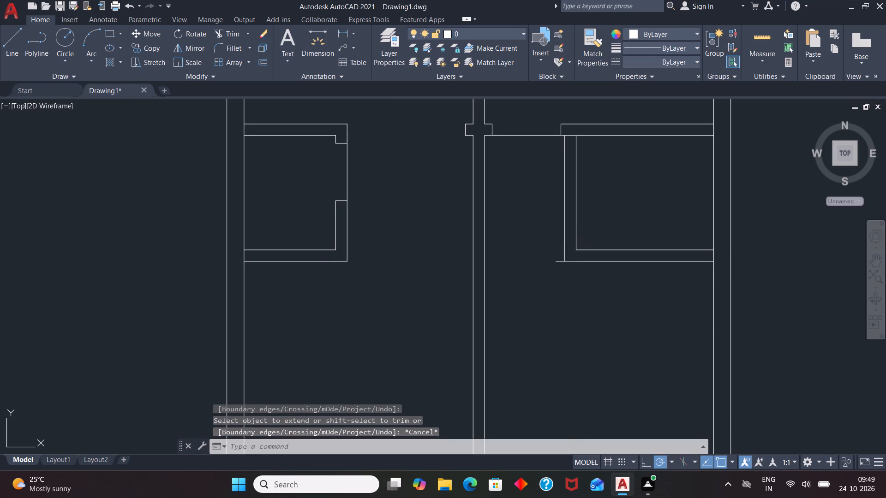
{"action": "key", "text": "Return"}
{"action": "left_click", "coordinate": [559, 262]}
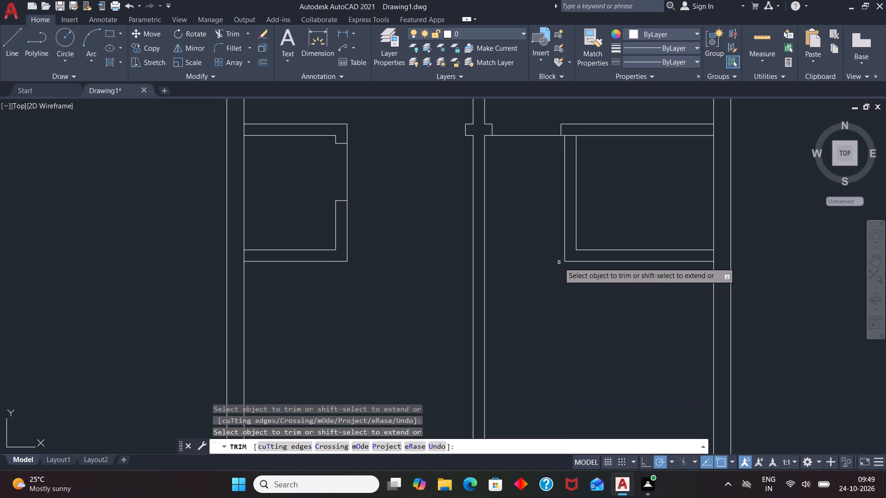
{"action": "left_click", "coordinate": [571, 136]}
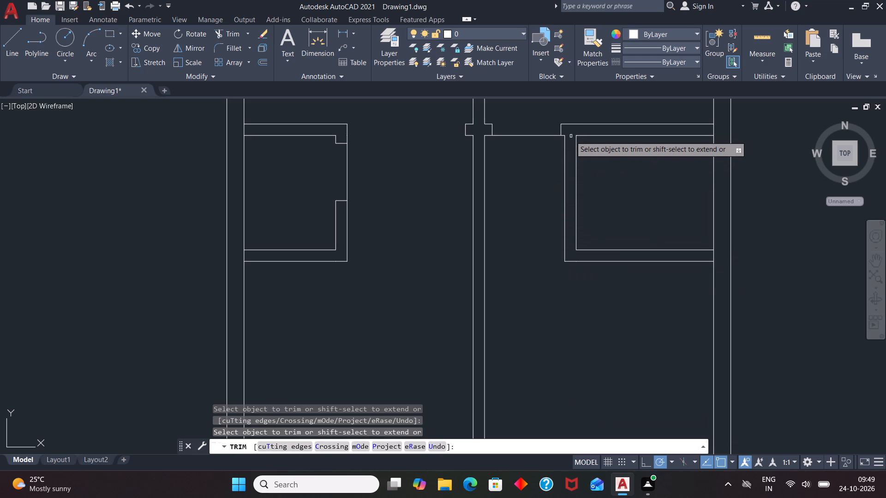
{"action": "key", "text": "Escape"}
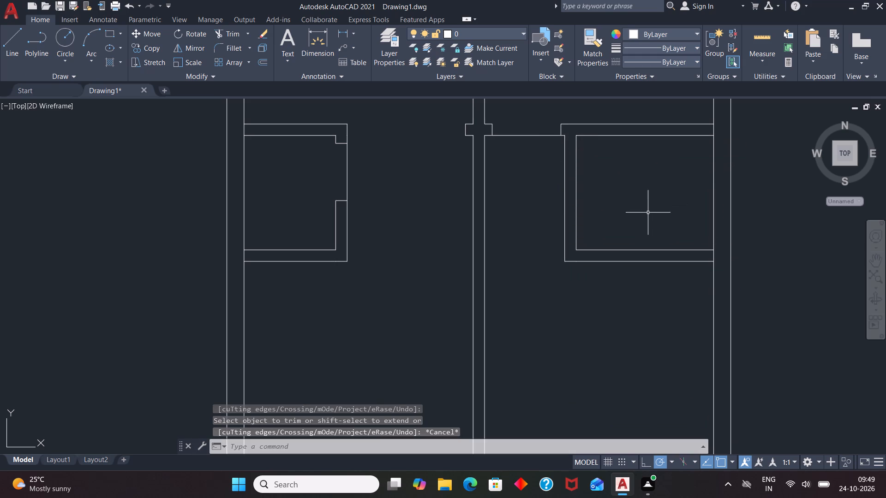
Draw a door jamb line across the second small room's vertical wall, starting 4 inches below the inner top corner.
{"action": "key", "text": "l"}
{"action": "key", "text": "Return"}
{"action": "type", "text": "TK"}
{"action": "key", "text": "Return"}
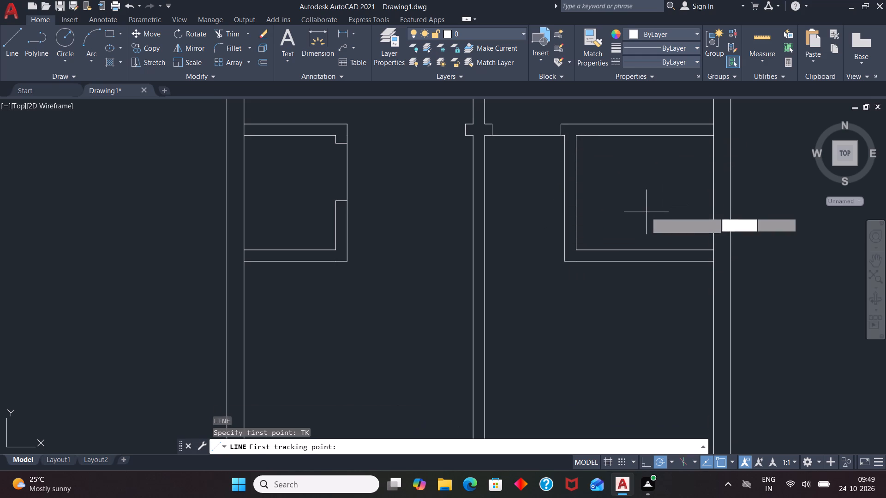
{"action": "left_click", "coordinate": [578, 138]}
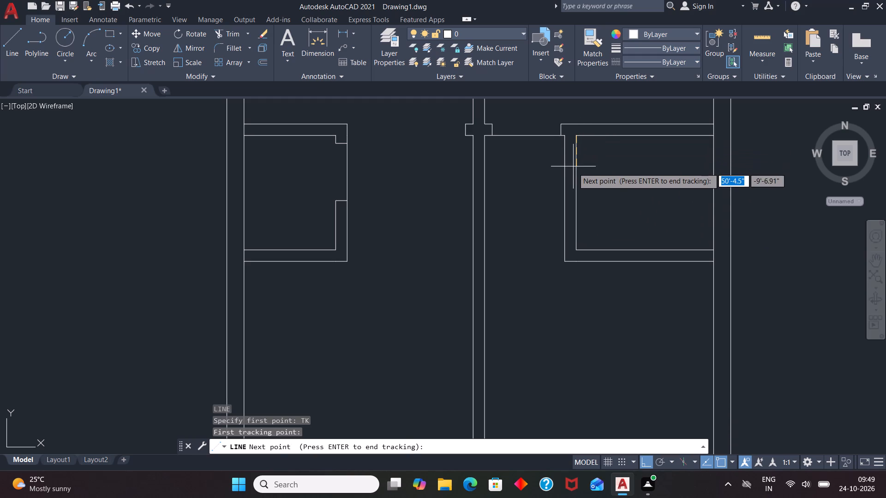
{"action": "key", "text": "4"}
{"action": "key", "text": "Return"}
{"action": "key", "text": "Return"}
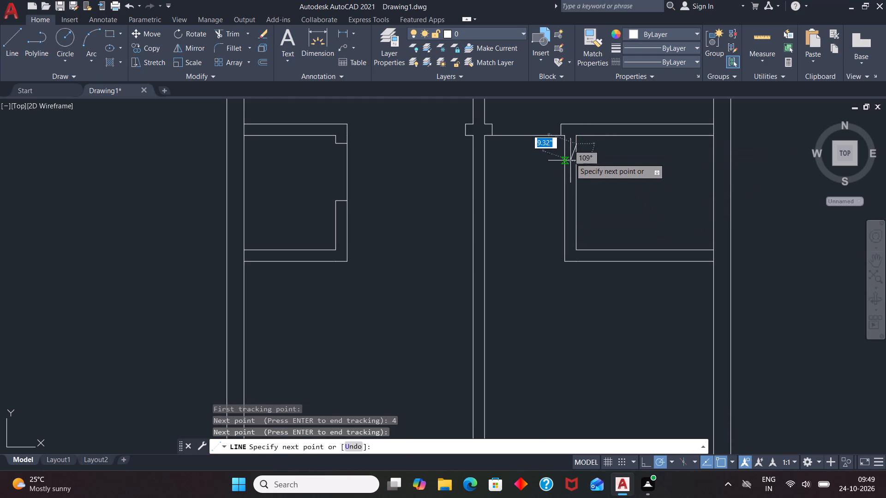
{"action": "scroll", "coordinate": [567, 146], "scroll_direction": "up", "scroll_amount": 2}
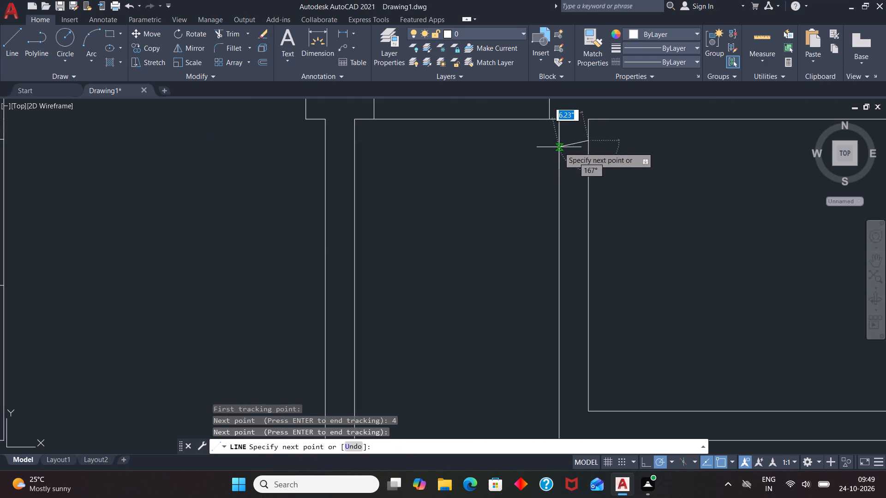
{"action": "left_click", "coordinate": [559, 142]}
{"action": "key", "text": "Escape"}
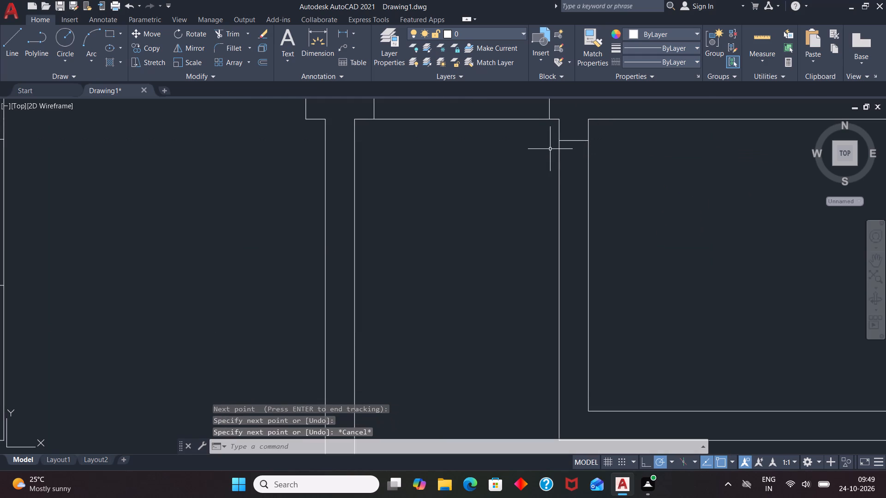
Offset the second small room's door jamb line 2'6" downward.
{"action": "key", "text": "o"}
{"action": "key", "text": "Return"}
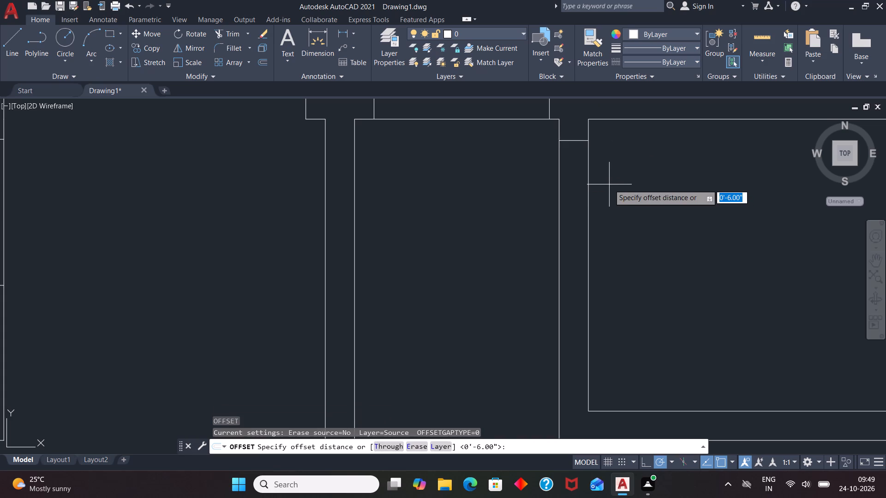
{"action": "key", "text": "2"}
{"action": "key", "text": "apostrophe"}
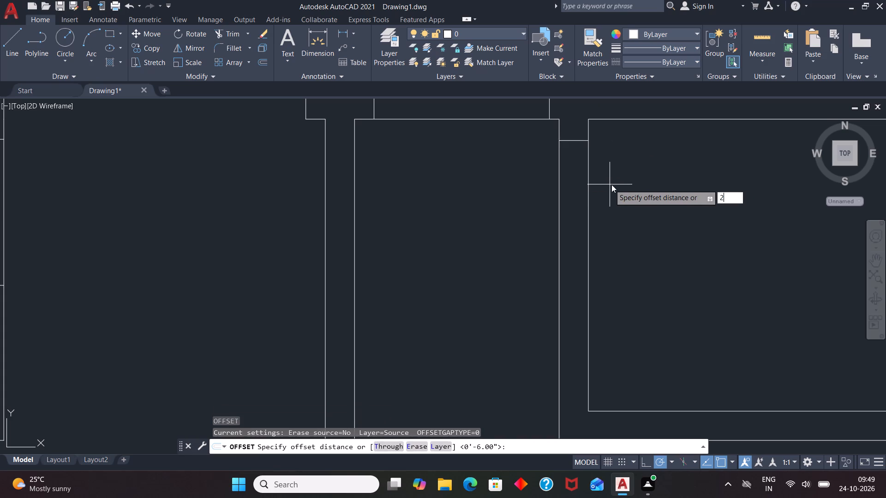
{"action": "key", "text": "6"}
{"action": "key", "text": "shift+quotedbl"}
{"action": "key", "text": "Return"}
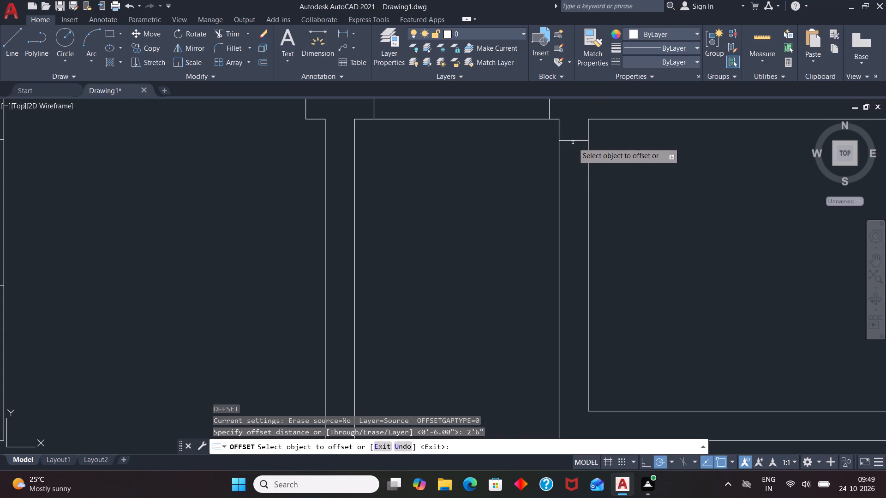
{"action": "left_click", "coordinate": [575, 140]}
{"action": "left_click", "coordinate": [580, 218]}
{"action": "key", "text": "Escape"}
Trim the second small room's inner vertical wall line between the two door jamb lines.
{"action": "key", "text": "t"}
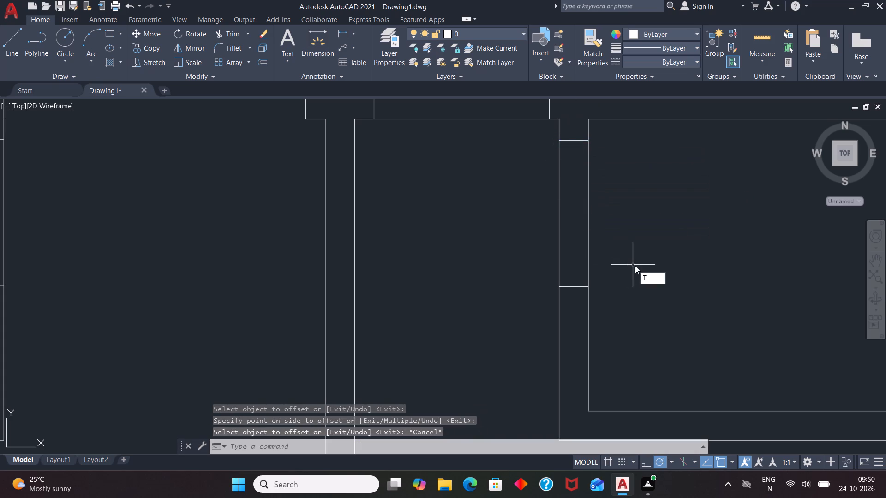
{"action": "key", "text": "r"}
{"action": "key", "text": "Return"}
{"action": "key", "text": "Return"}
{"action": "left_click", "coordinate": [588, 211]}
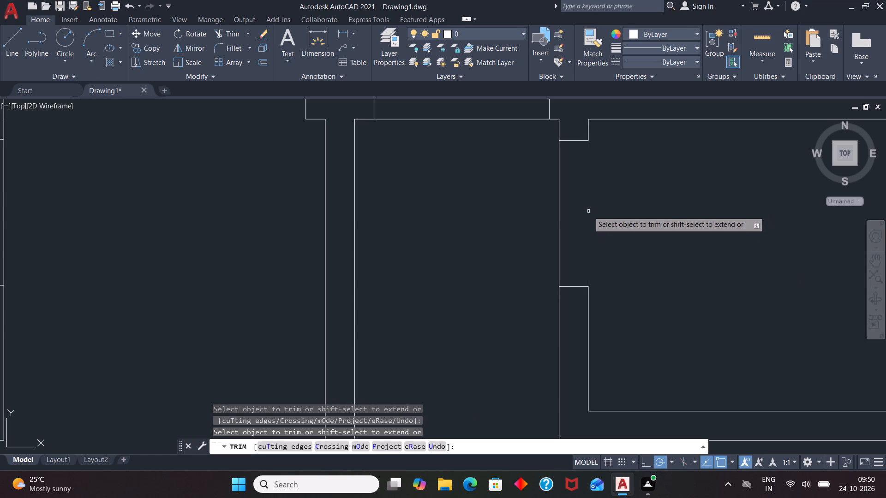
{"action": "scroll", "coordinate": [623, 182], "scroll_direction": "down", "scroll_amount": 2}
{"action": "key", "text": "space"}
Draw a 6-inch horizontal line across the central wall, level with the lower face of the partition stubs.
{"action": "scroll", "coordinate": [622, 191], "scroll_direction": "down", "scroll_amount": 1}
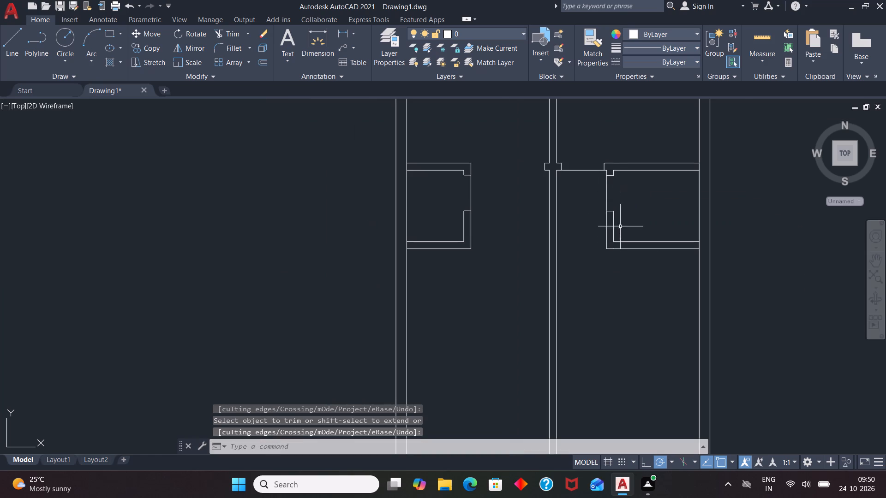
{"action": "scroll", "coordinate": [631, 184], "scroll_direction": "down", "scroll_amount": 2}
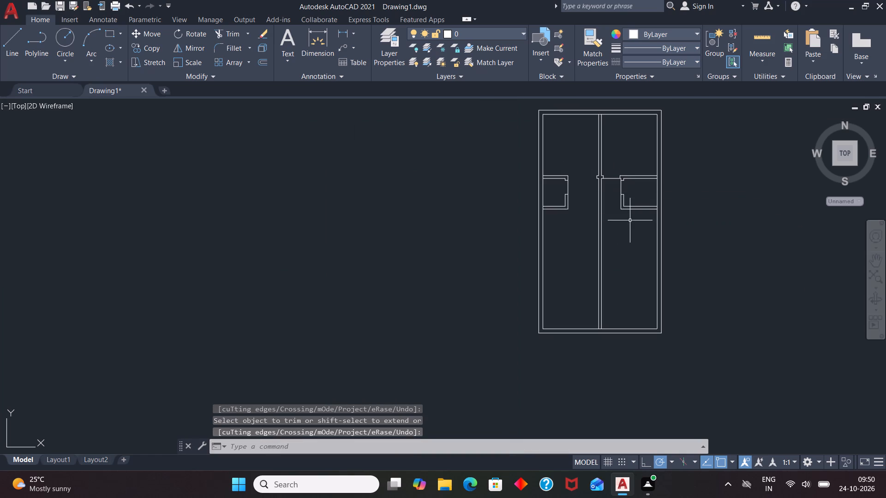
{"action": "scroll", "coordinate": [590, 180], "scroll_direction": "up", "scroll_amount": 4}
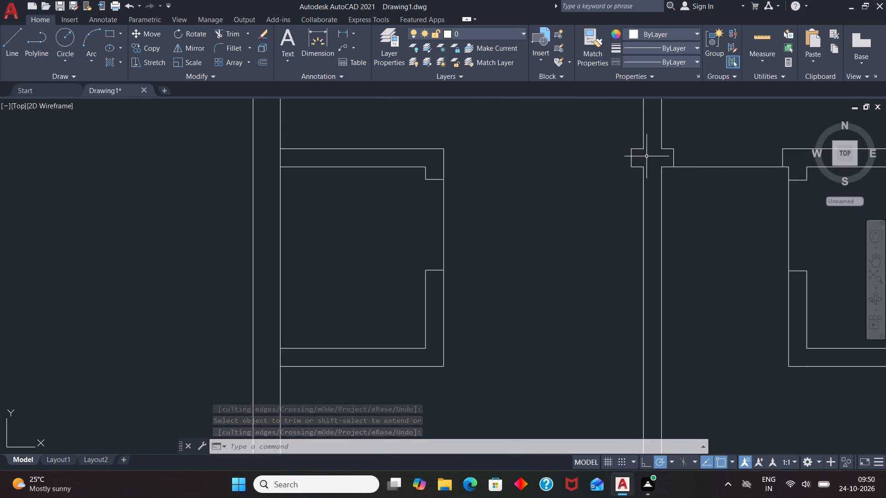
{"action": "key", "text": "l"}
{"action": "key", "text": "Return"}
{"action": "scroll", "coordinate": [663, 171], "scroll_direction": "up", "scroll_amount": 4}
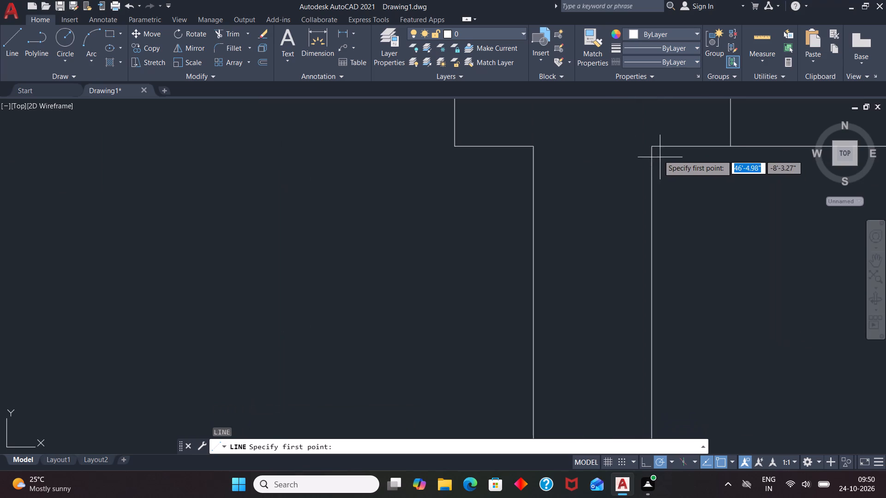
{"action": "left_click", "coordinate": [651, 149]}
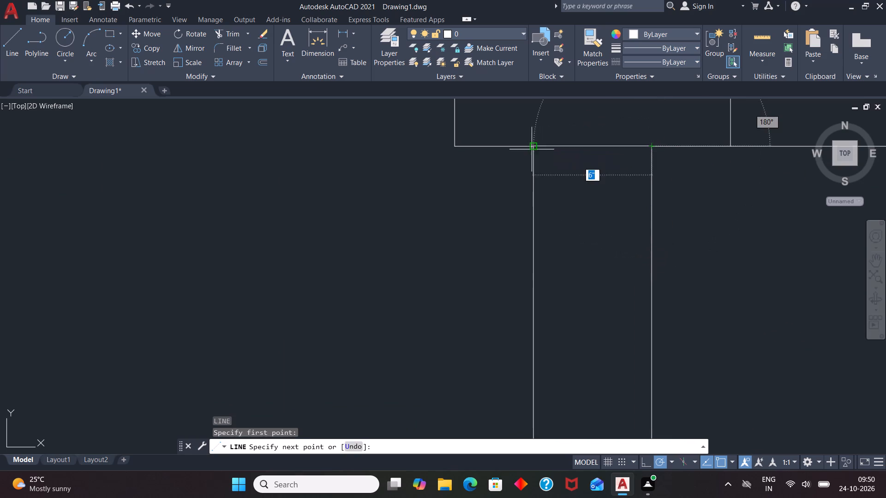
{"action": "left_click", "coordinate": [532, 148]}
{"action": "key", "text": "space"}
Draw a horizontal line from the second small room's lower outer corner across to the far face of the central wall.
{"action": "scroll", "coordinate": [471, 149], "scroll_direction": "down", "scroll_amount": 3}
{"action": "scroll", "coordinate": [567, 133], "scroll_direction": "down", "scroll_amount": 3}
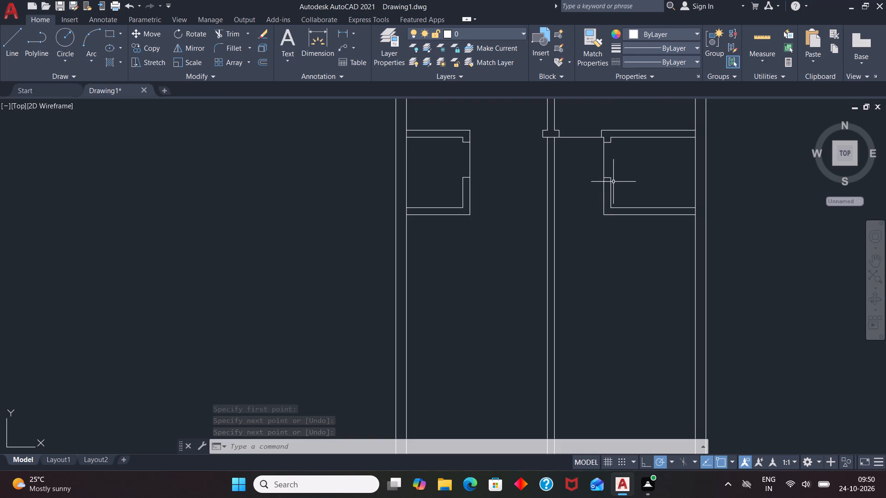
{"action": "scroll", "coordinate": [615, 196], "scroll_direction": "down", "scroll_amount": 1}
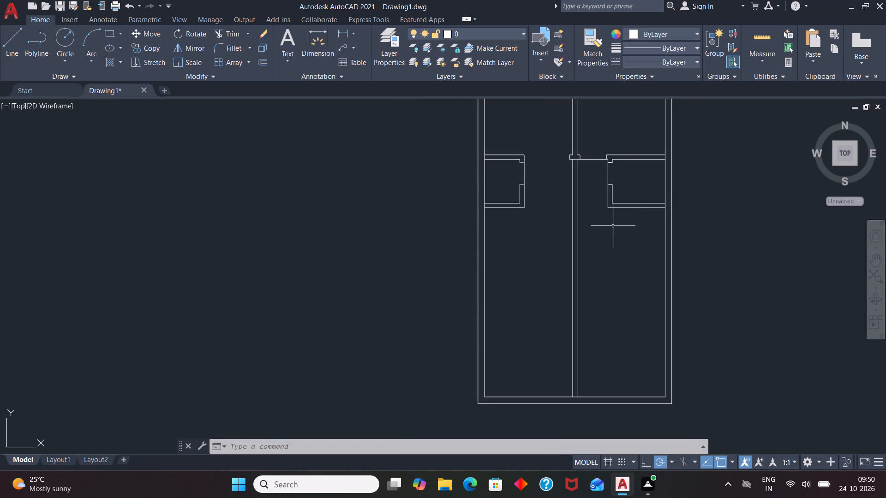
{"action": "key", "text": "l"}
{"action": "key", "text": "Return"}
{"action": "left_click", "coordinate": [608, 207]}
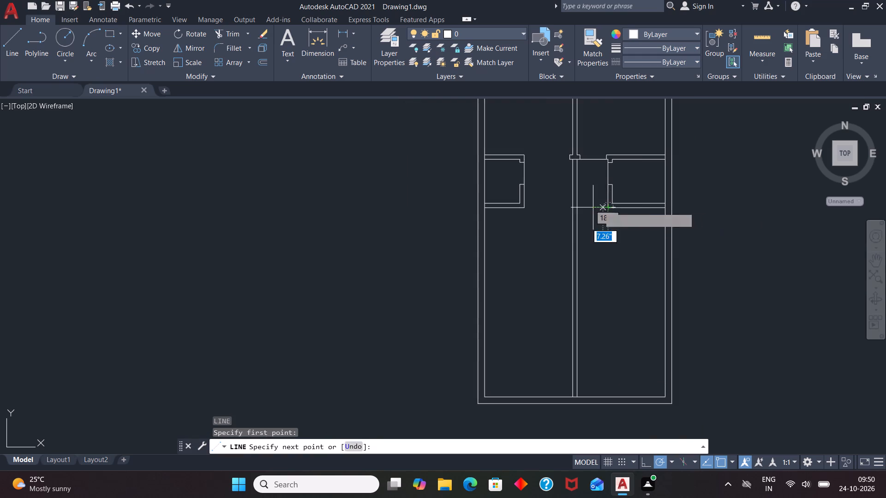
{"action": "scroll", "coordinate": [573, 205], "scroll_direction": "up", "scroll_amount": 3}
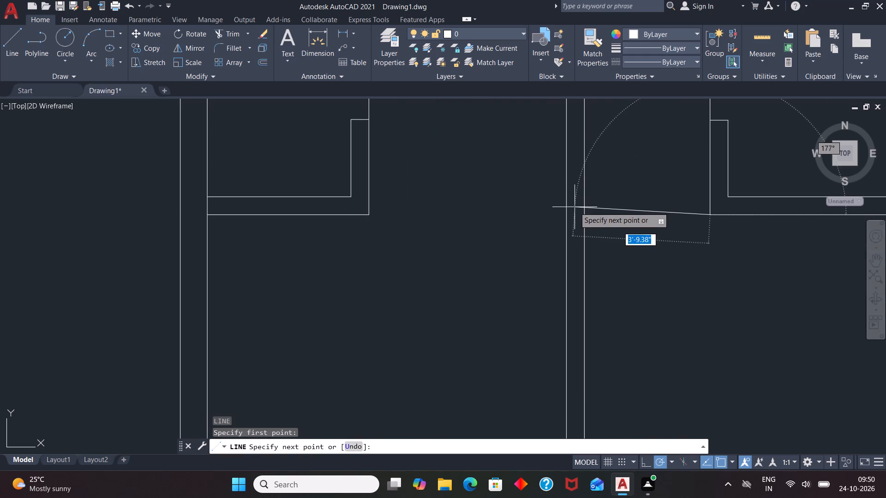
{"action": "left_click", "coordinate": [567, 214]}
{"action": "key", "text": "Escape"}
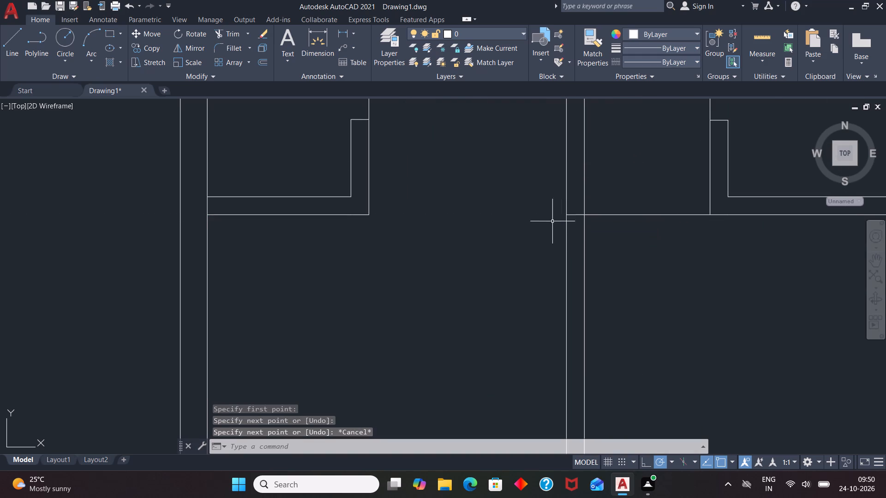
Offset the new horizontal line between the central wall and the second small room upward by 6 inches.
{"action": "key", "text": "o"}
{"action": "key", "text": "Return"}
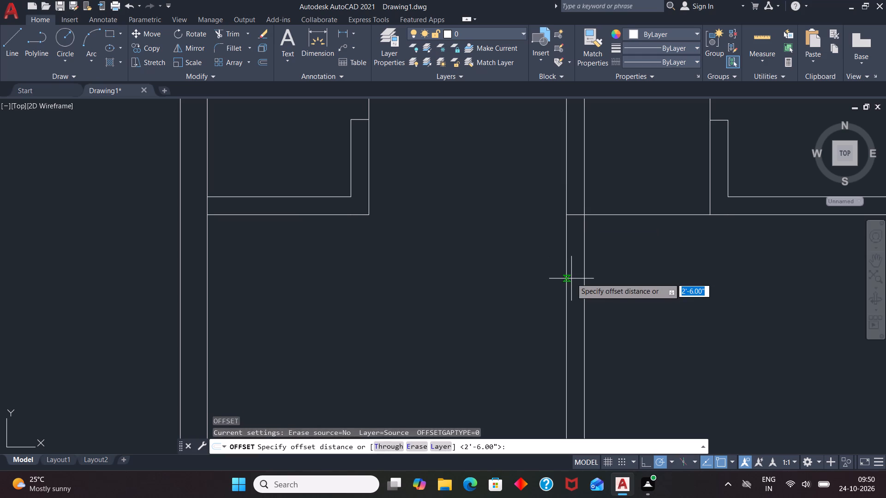
{"action": "key", "text": "6"}
{"action": "key", "text": "Return"}
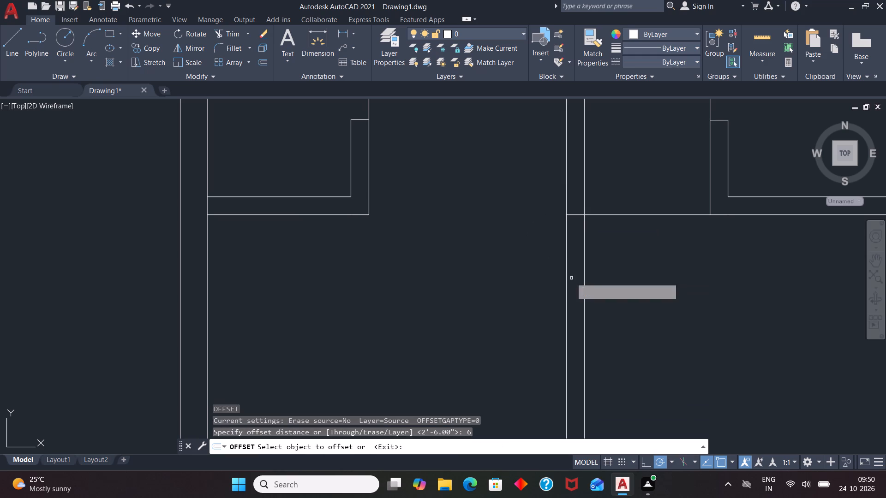
{"action": "left_click", "coordinate": [627, 216]}
{"action": "left_click", "coordinate": [645, 184]}
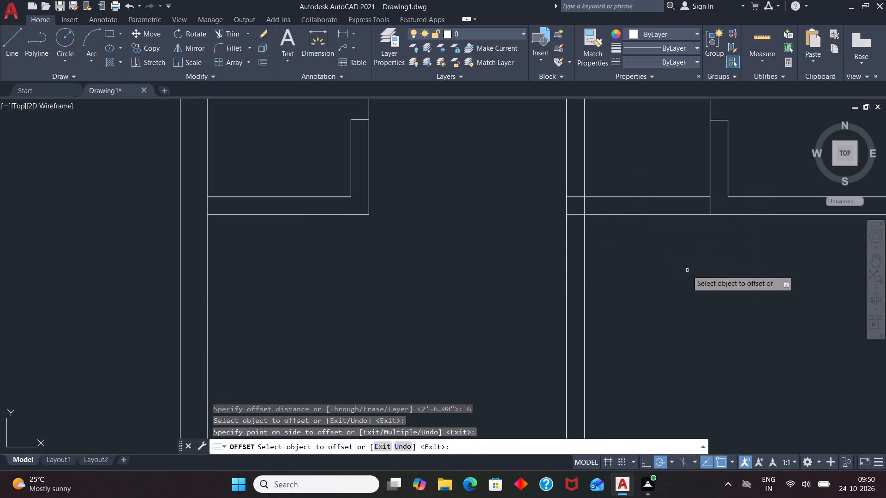
{"action": "key", "text": "Escape"}
Trim away both central wall lines between the partition stubs and the new horizontal wall beside the second small room.
{"action": "type", "text": "TR"}
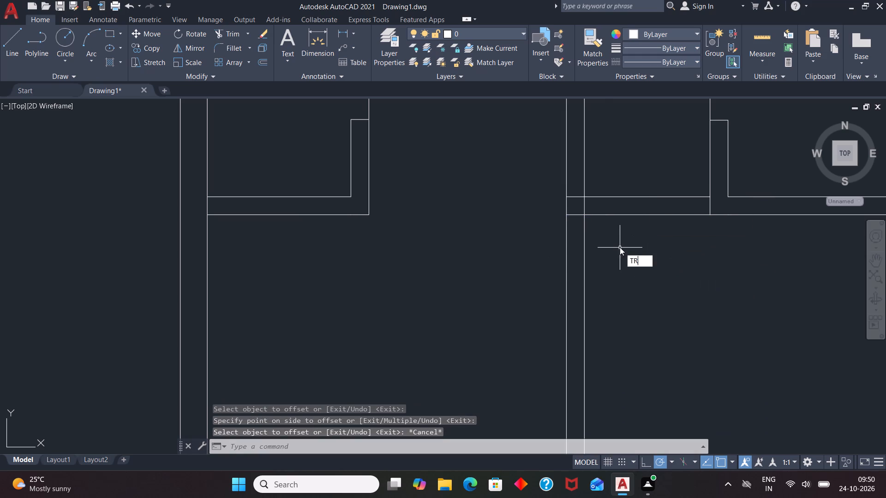
{"action": "key", "text": "Return"}
{"action": "key", "text": "Return"}
{"action": "scroll", "coordinate": [619, 248], "scroll_direction": "down", "scroll_amount": 3}
{"action": "left_click_drag", "start_coordinate": [613, 202], "coordinate": [592, 219]}
{"action": "left_click", "coordinate": [592, 219]}
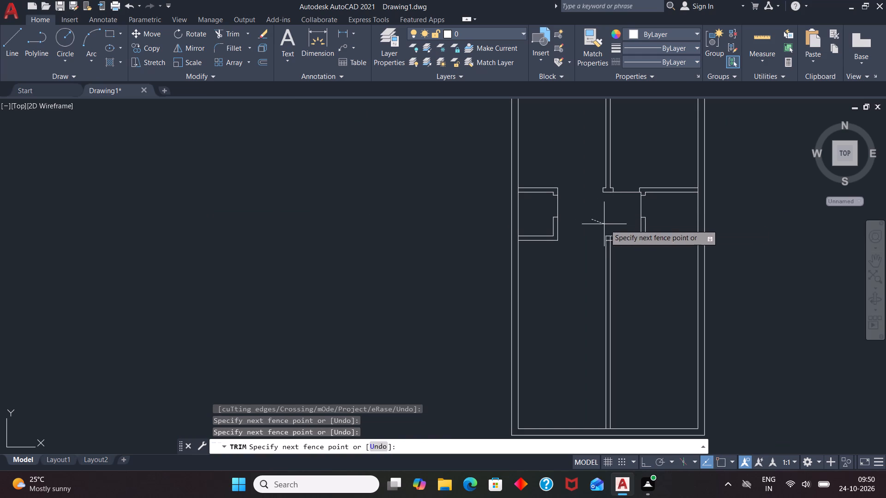
{"action": "left_click", "coordinate": [592, 217]}
Trim the overlapping line ends where the new horizontal wall meets the central wall to form a clean corner.
{"action": "scroll", "coordinate": [620, 241], "scroll_direction": "up", "scroll_amount": 4}
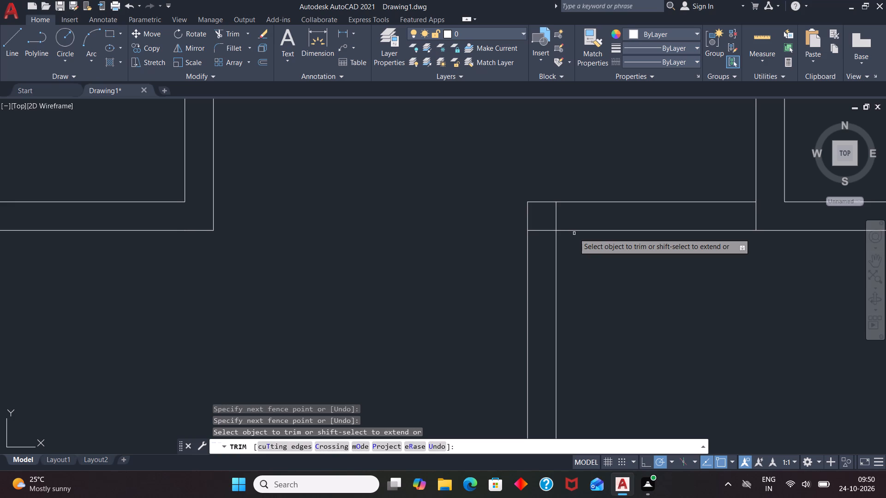
{"action": "left_click", "coordinate": [557, 214]}
{"action": "left_click", "coordinate": [549, 230]}
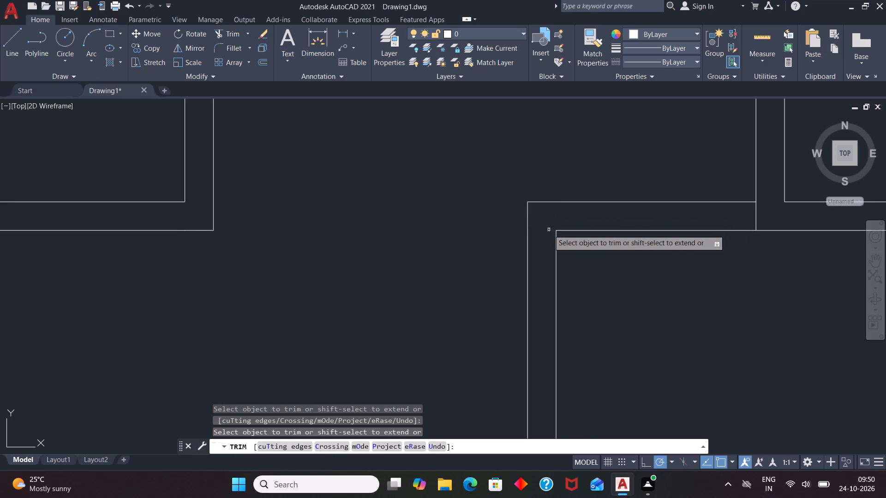
{"action": "key", "text": "Escape"}
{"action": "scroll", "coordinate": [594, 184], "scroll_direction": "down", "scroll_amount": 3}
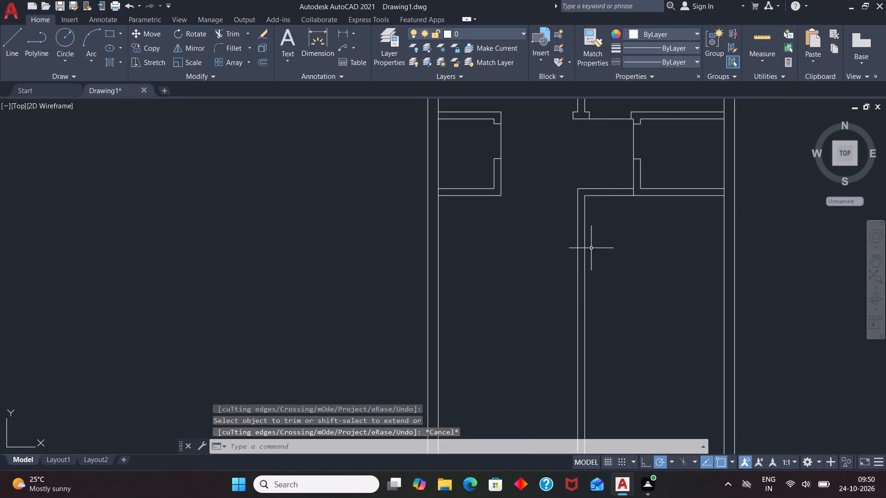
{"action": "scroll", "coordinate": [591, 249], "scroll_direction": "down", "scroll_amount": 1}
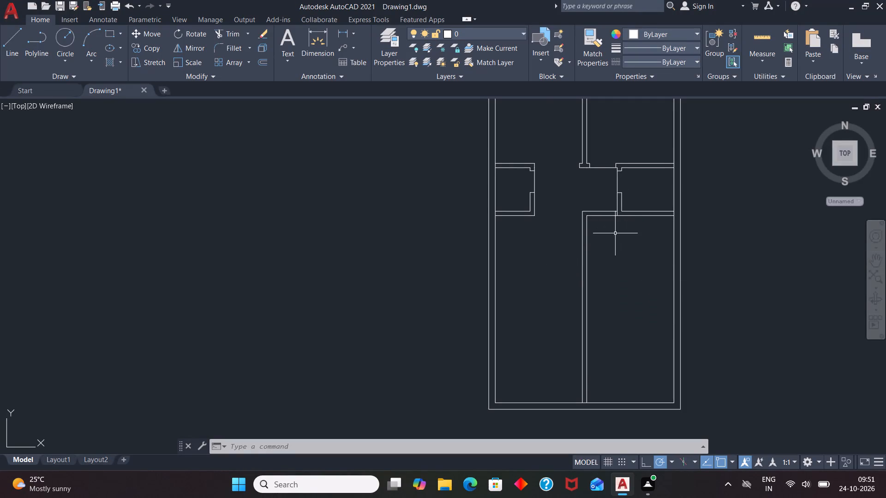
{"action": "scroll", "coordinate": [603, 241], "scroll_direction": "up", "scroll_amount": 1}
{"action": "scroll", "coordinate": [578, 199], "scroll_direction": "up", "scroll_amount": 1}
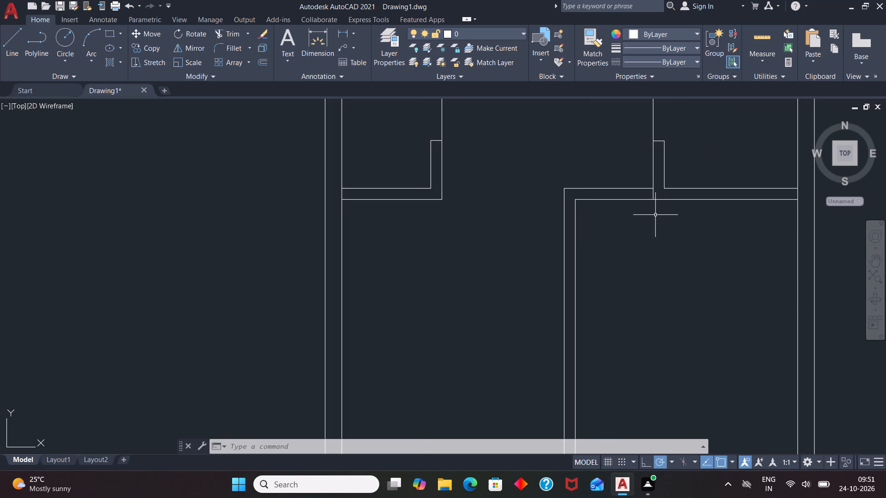
Trim the leftover central wall line between the two horizontal wall lines at the second small room's lower corner.
{"action": "scroll", "coordinate": [672, 188], "scroll_direction": "up", "scroll_amount": 2}
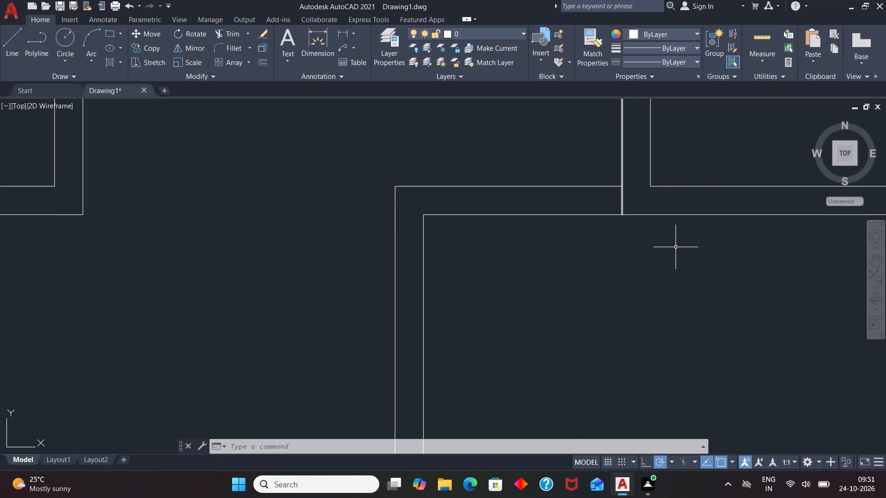
{"action": "type", "text": "TR"}
{"action": "key", "text": "Return"}
{"action": "key", "text": "Return"}
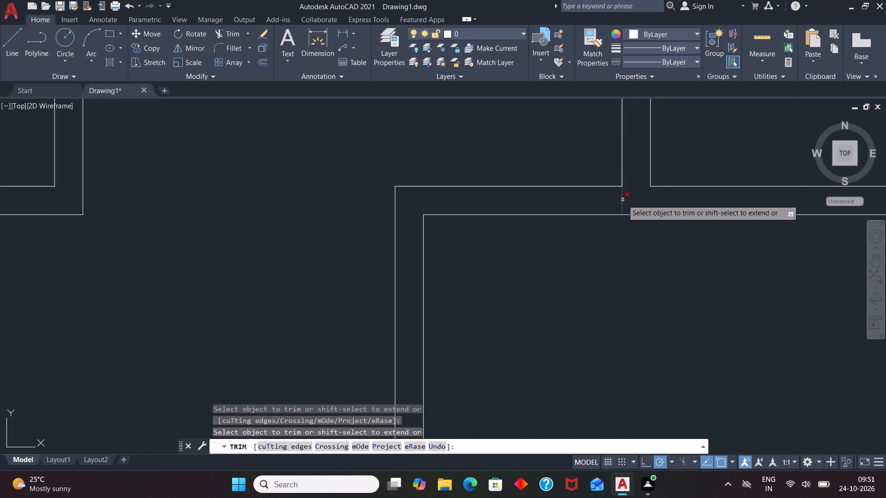
{"action": "left_click", "coordinate": [623, 200]}
{"action": "key", "text": "Escape"}
Draw a short jamb line across the horizontal wall, 4 inches from the central wall's inner corner.
{"action": "key", "text": "l"}
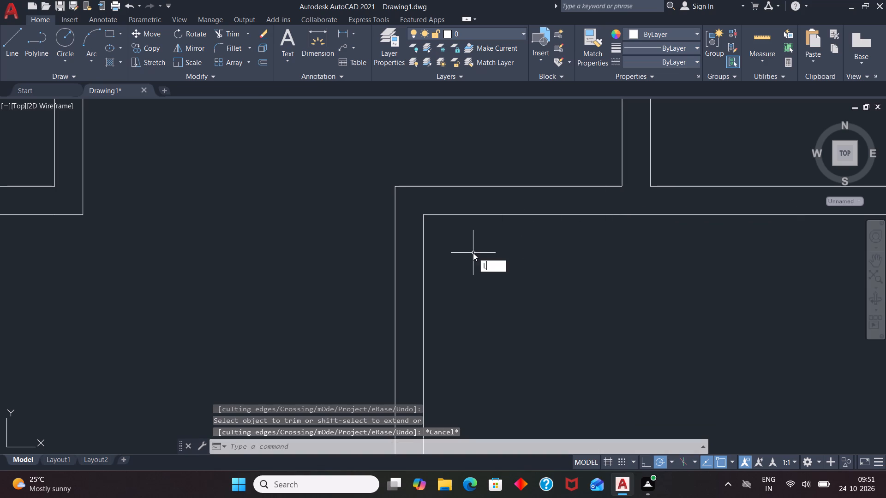
{"action": "key", "text": "Return"}
{"action": "key", "text": "t"}
{"action": "key", "text": "k"}
{"action": "key", "text": "Return"}
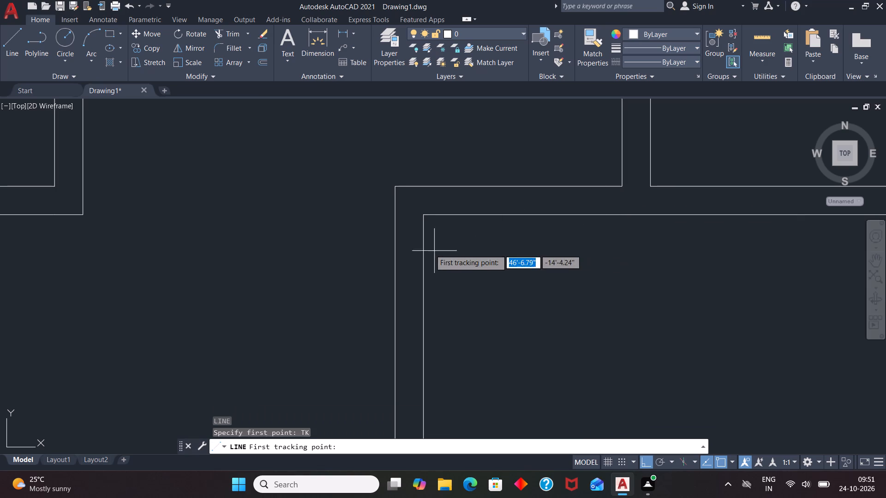
{"action": "left_click", "coordinate": [425, 217]}
{"action": "key", "text": "4"}
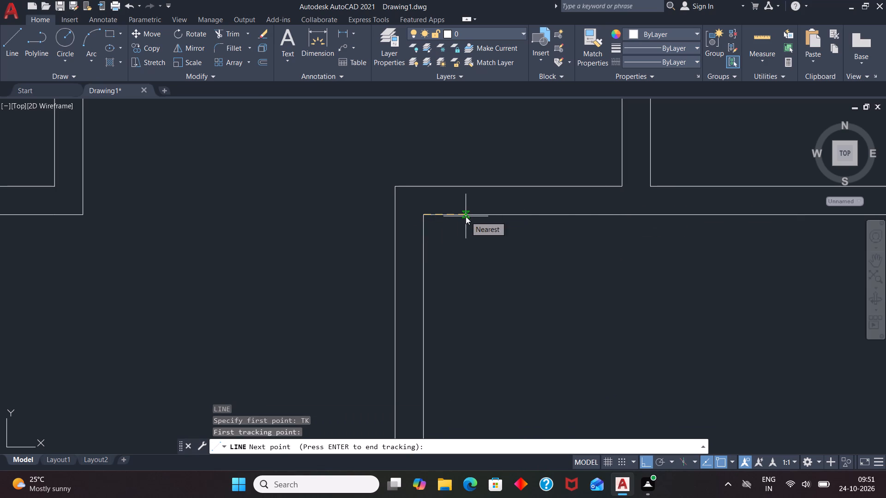
{"action": "key", "text": "Return"}
{"action": "key", "text": "Return"}
{"action": "left_click", "coordinate": [445, 186]}
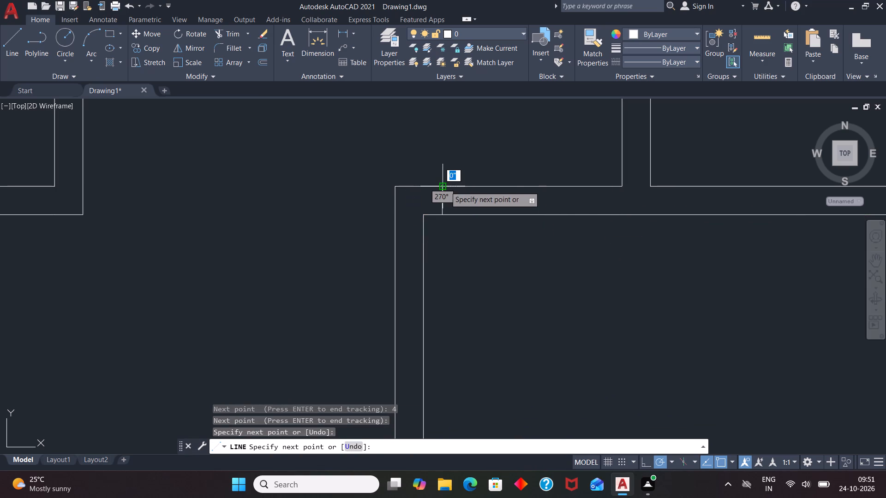
{"action": "key", "text": "space"}
Offset the jamb line 3' toward the second small room to mark the other side of the door opening.
{"action": "key", "text": "o"}
{"action": "key", "text": "Return"}
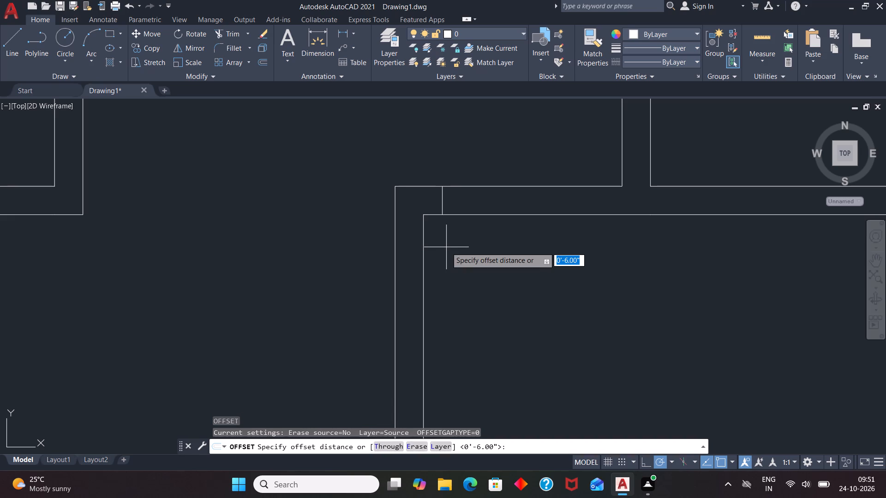
{"action": "key", "text": "3"}
{"action": "key", "text": "apostrophe"}
{"action": "key", "text": "Return"}
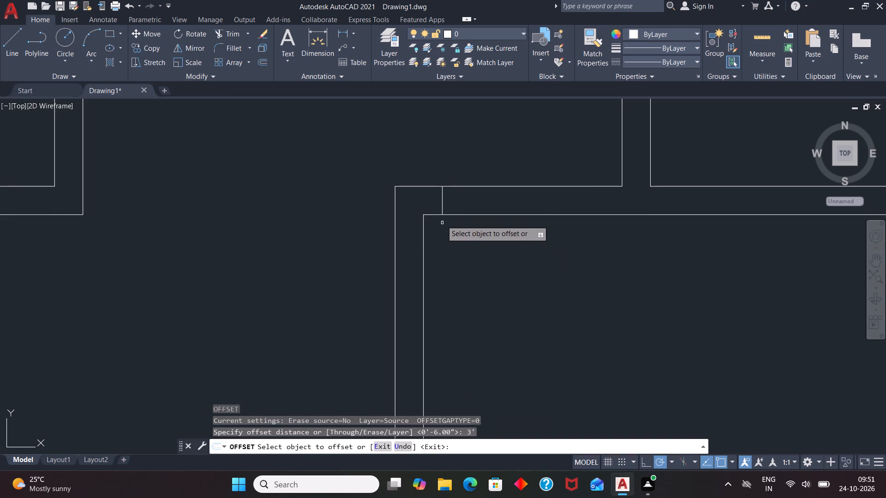
{"action": "left_click", "coordinate": [443, 205]}
{"action": "left_click", "coordinate": [546, 207]}
{"action": "key", "text": "space"}
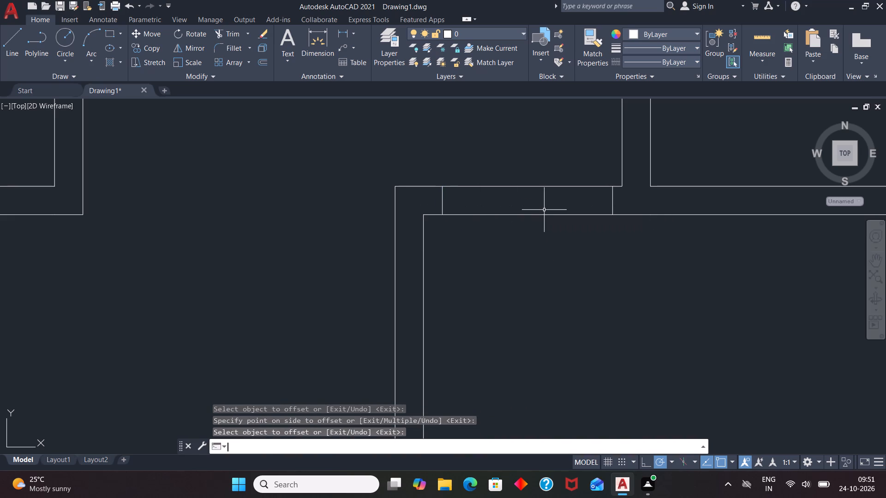
Trim the horizontal wall's lower line between the two jamb lines.
{"action": "type", "text": "TR"}
{"action": "key", "text": "Return"}
{"action": "key", "text": "Return"}
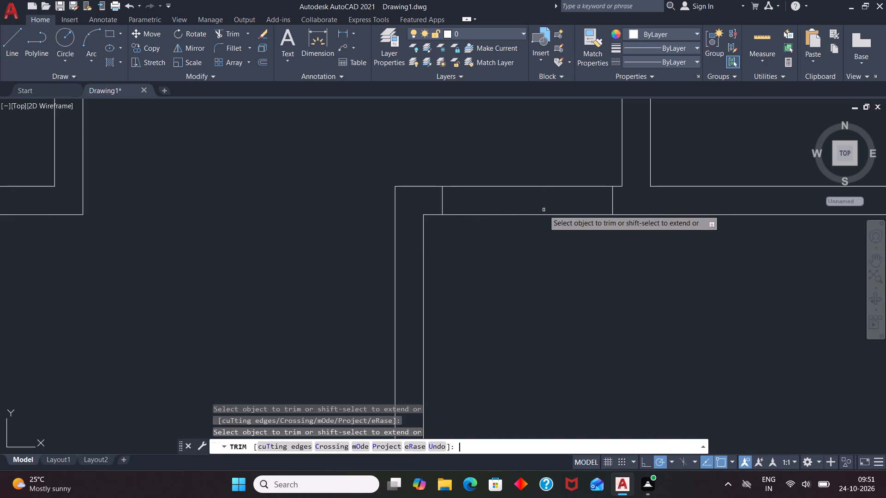
{"action": "left_click", "coordinate": [523, 216]}
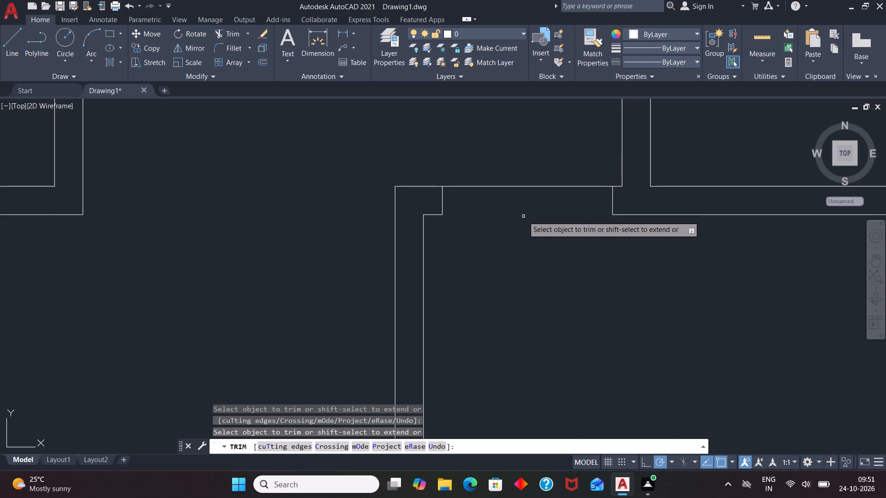
{"action": "key", "text": "space"}
Draw a horizontal line from the right outer wall's inner face to the central wall, 11'8" below the second small room's wall.
{"action": "scroll", "coordinate": [521, 190], "scroll_direction": "down", "scroll_amount": 2}
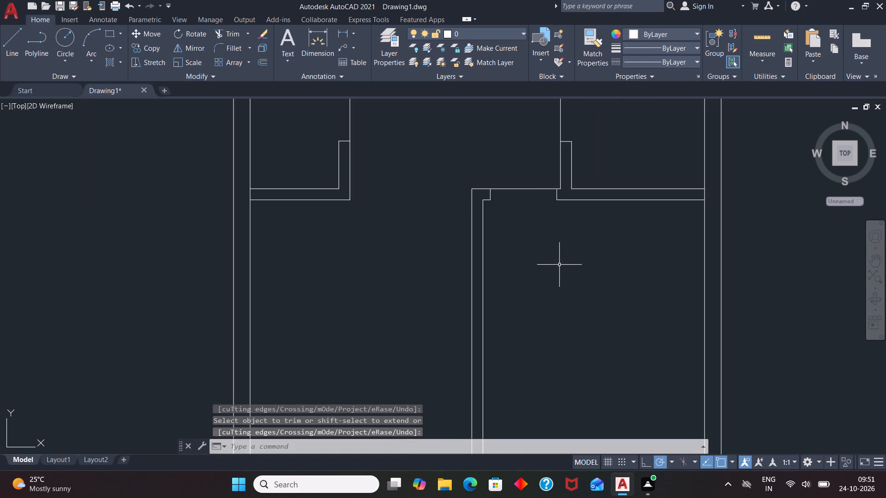
{"action": "scroll", "coordinate": [559, 194], "scroll_direction": "down", "scroll_amount": 2}
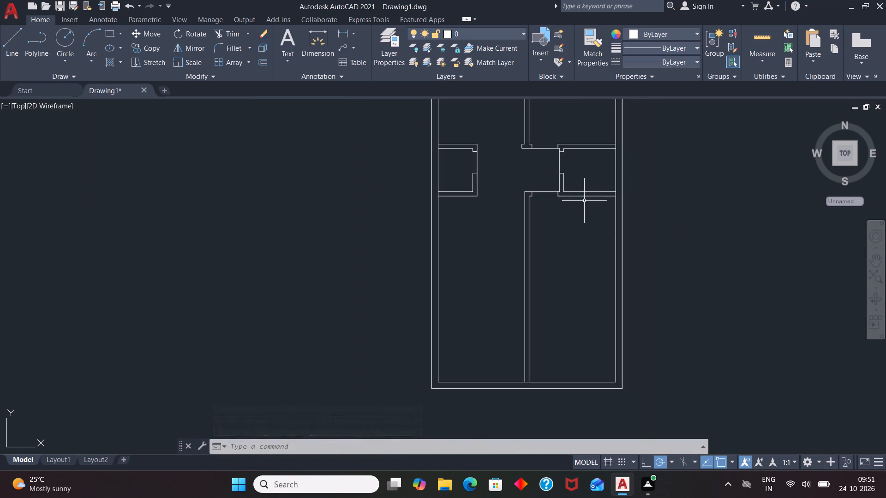
{"action": "key", "text": "l"}
{"action": "key", "text": "Return"}
{"action": "key", "text": "t"}
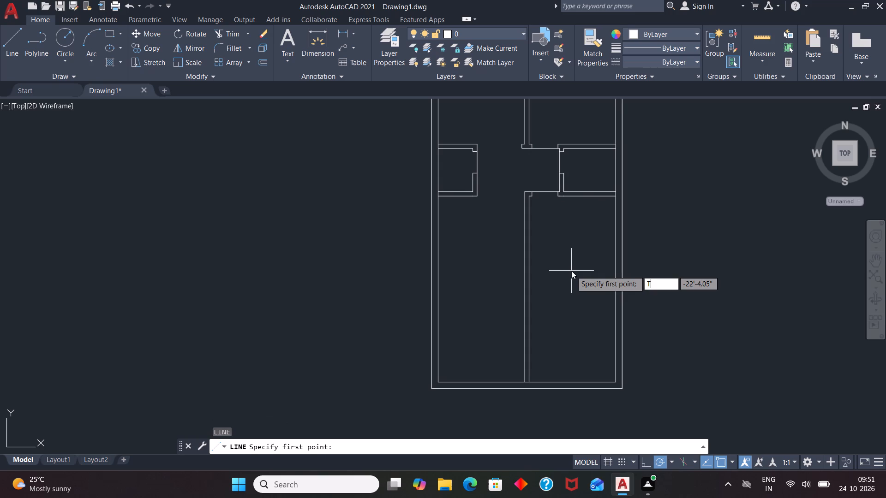
{"action": "key", "text": "k"}
{"action": "key", "text": "Return"}
{"action": "left_click", "coordinate": [616, 196]}
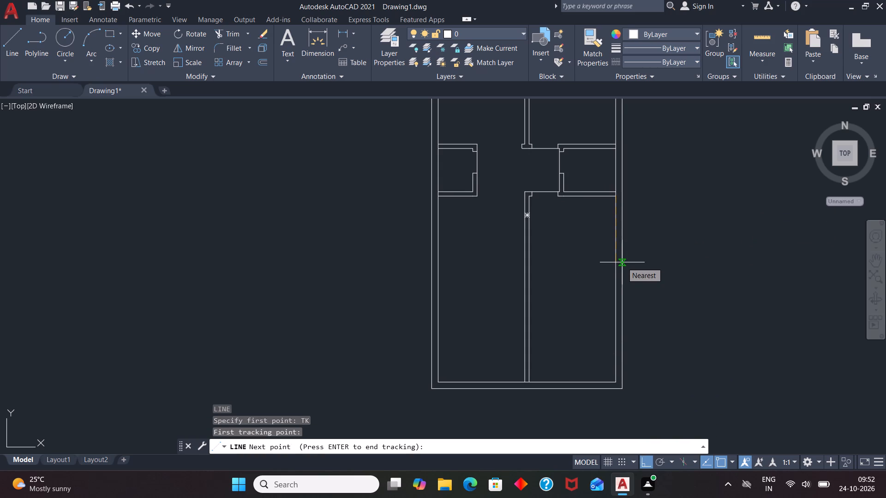
{"action": "type", "text": "11'8\""}
{"action": "key", "text": "Return"}
{"action": "key", "text": "Return"}
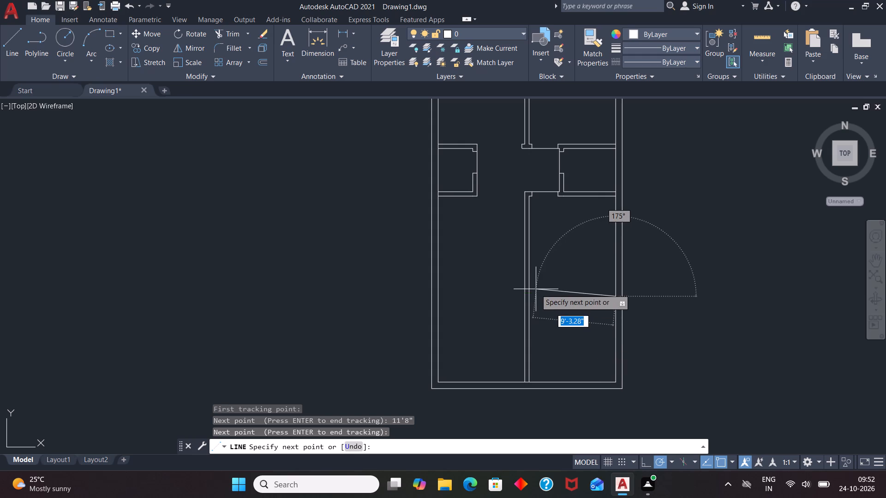
{"action": "left_click", "coordinate": [529, 294]}
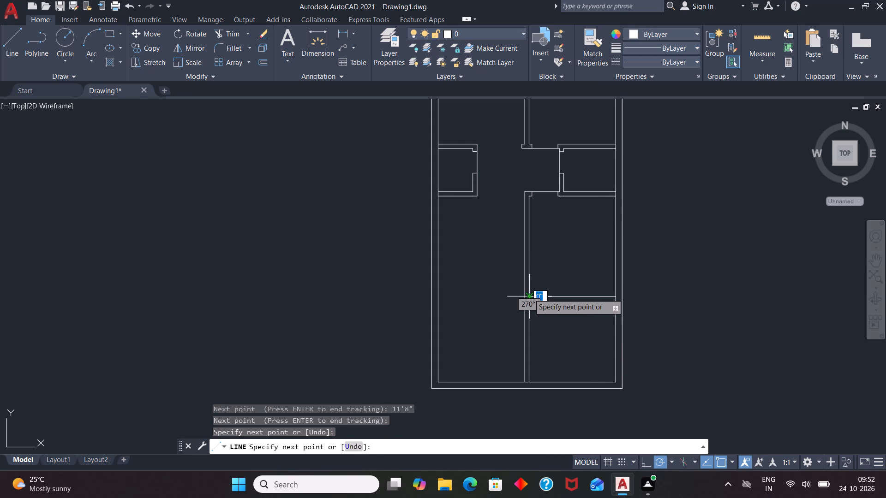
{"action": "key", "text": "space"}
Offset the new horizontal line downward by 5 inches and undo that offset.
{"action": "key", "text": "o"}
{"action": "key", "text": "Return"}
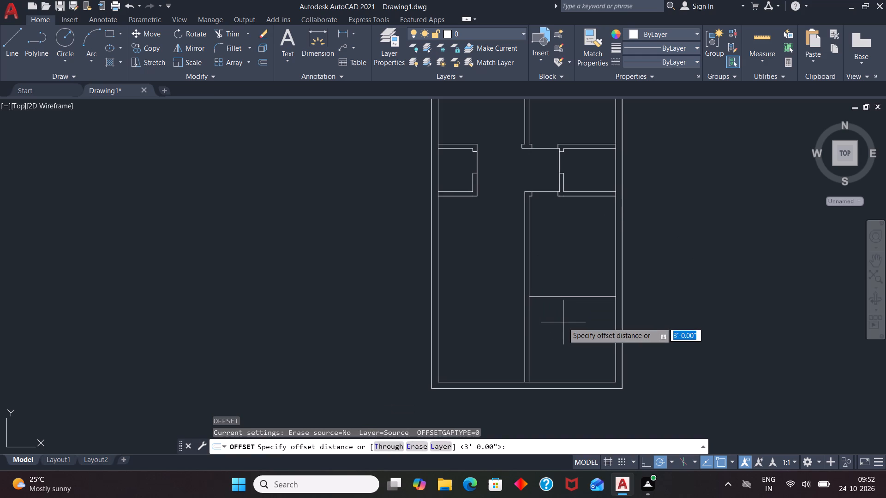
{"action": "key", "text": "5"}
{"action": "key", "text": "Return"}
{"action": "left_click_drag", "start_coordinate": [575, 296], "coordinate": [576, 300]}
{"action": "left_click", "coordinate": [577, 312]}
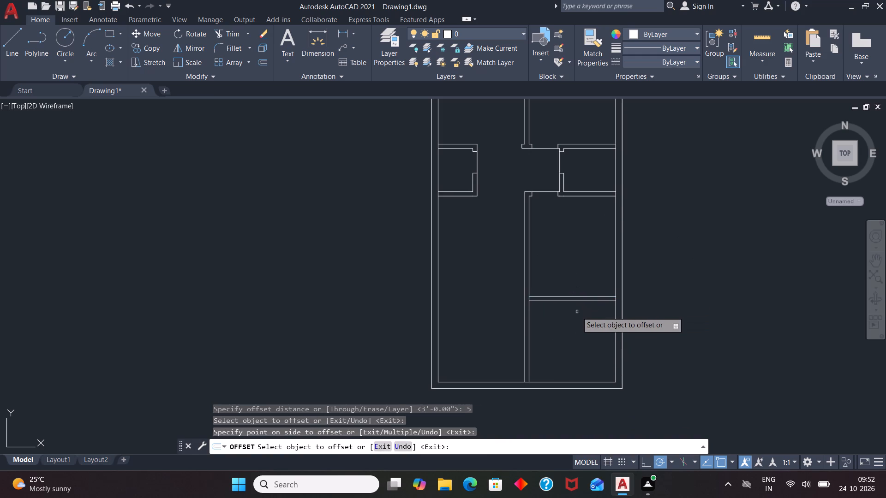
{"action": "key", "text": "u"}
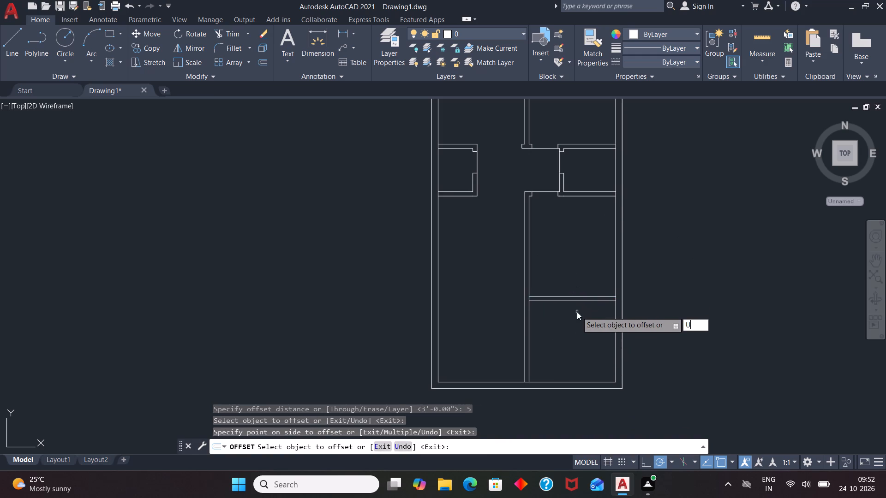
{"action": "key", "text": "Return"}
Offset the same horizontal line downward again, trying to use 6 as the distance.
{"action": "key", "text": "o"}
{"action": "key", "text": "Return"}
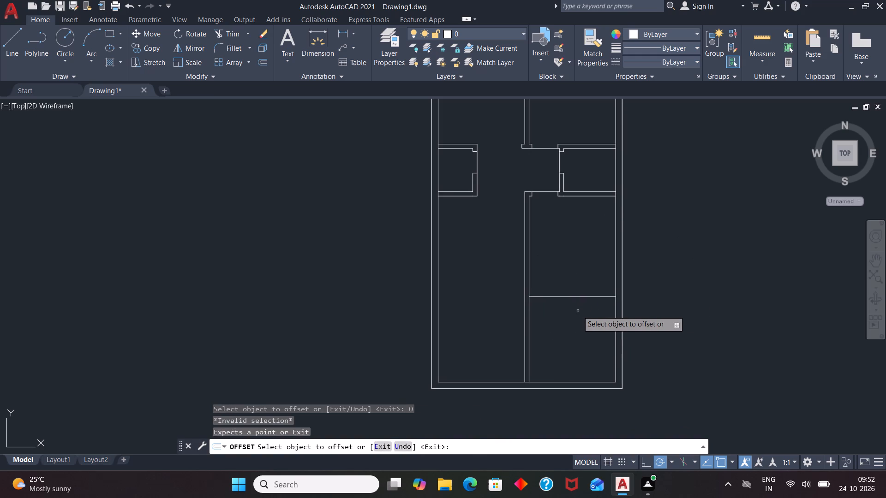
{"action": "key", "text": "6"}
{"action": "key", "text": "Return"}
{"action": "left_click", "coordinate": [581, 296]}
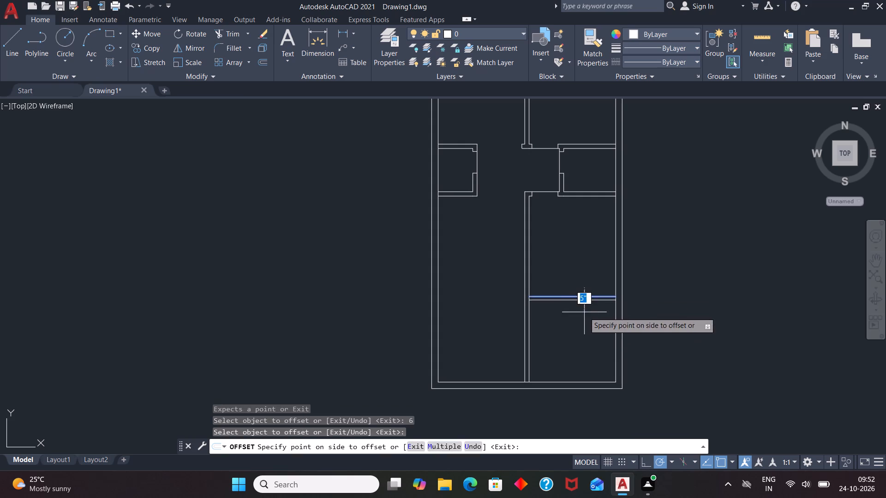
{"action": "left_click", "coordinate": [584, 312]}
{"action": "key", "text": "Escape"}
Extend the left outer wall's inner line down to the outer face of the bottom wall.
{"action": "scroll", "coordinate": [581, 313], "scroll_direction": "up", "scroll_amount": 1}
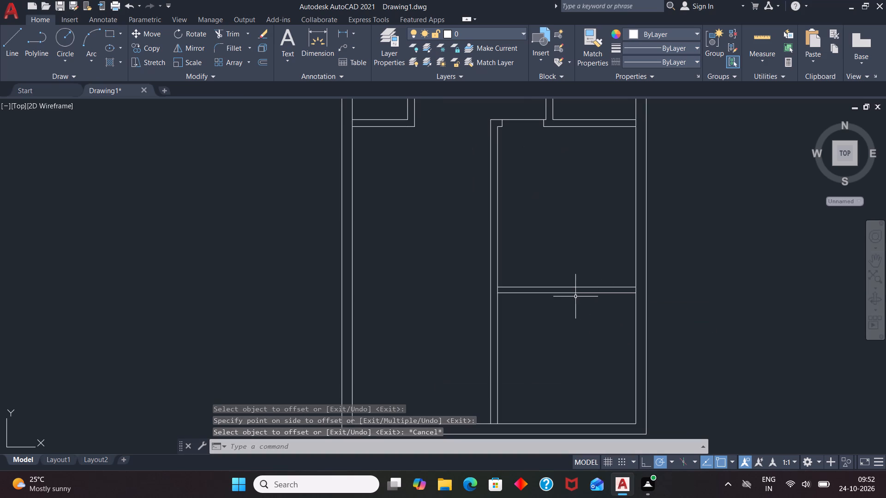
{"action": "scroll", "coordinate": [582, 297], "scroll_direction": "down", "scroll_amount": 2}
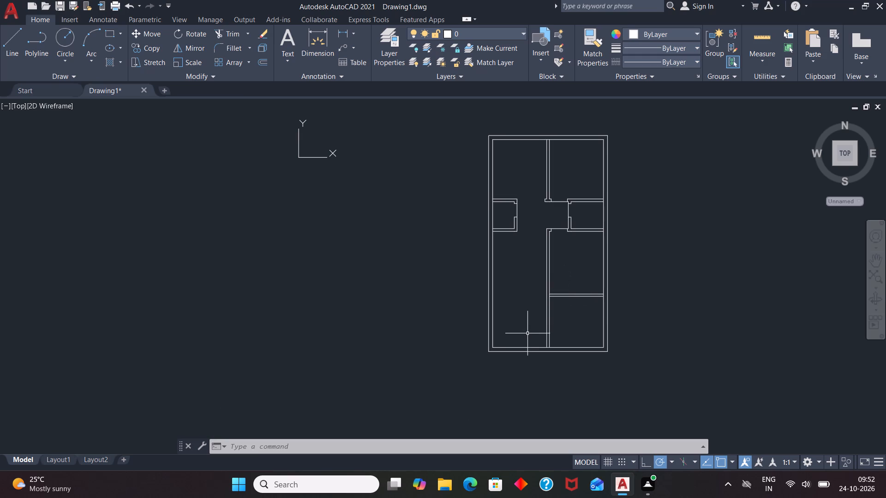
{"action": "key", "text": "e"}
{"action": "key", "text": "x"}
{"action": "key", "text": "Return"}
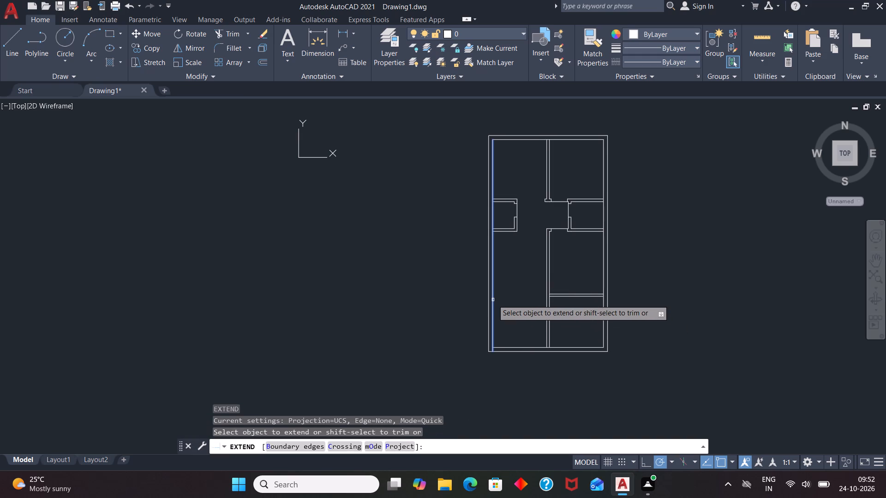
{"action": "left_click", "coordinate": [493, 300]}
{"action": "key", "text": "Return"}
Extend both lines of the new horizontal partition across the central wall to the left outer wall's inner face.
{"action": "key", "text": "Return"}
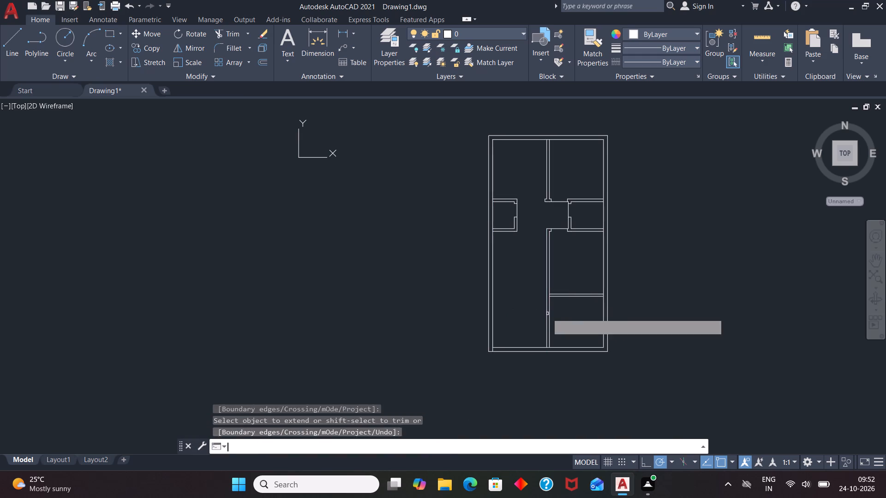
{"action": "left_click", "coordinate": [567, 297]}
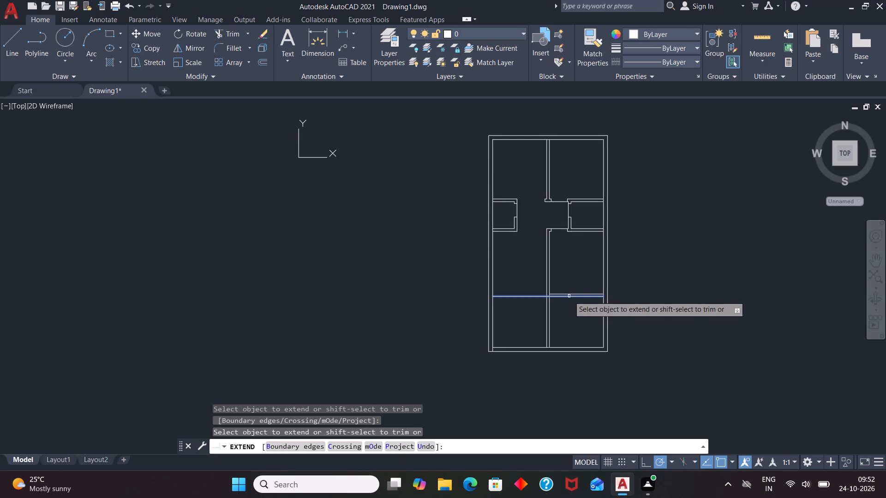
{"action": "key", "text": "Escape"}
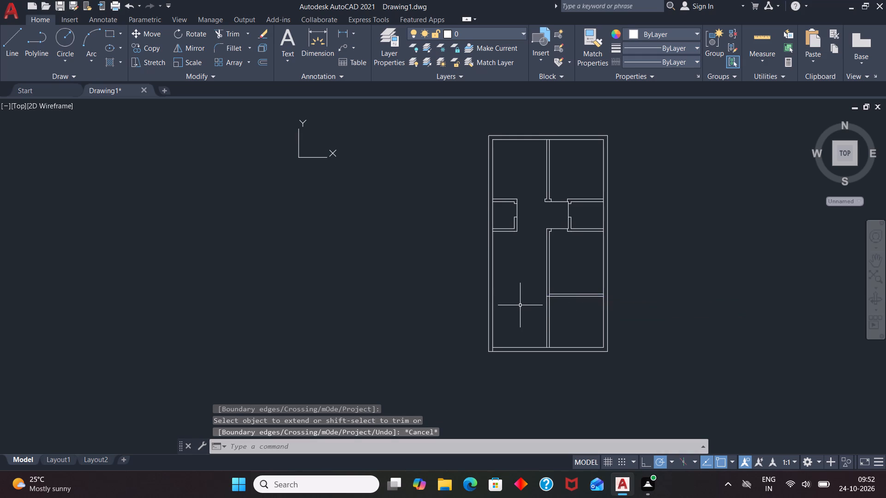
{"action": "key", "text": "e"}
{"action": "key", "text": "x"}
{"action": "key", "text": "Return"}
{"action": "key", "text": "Return"}
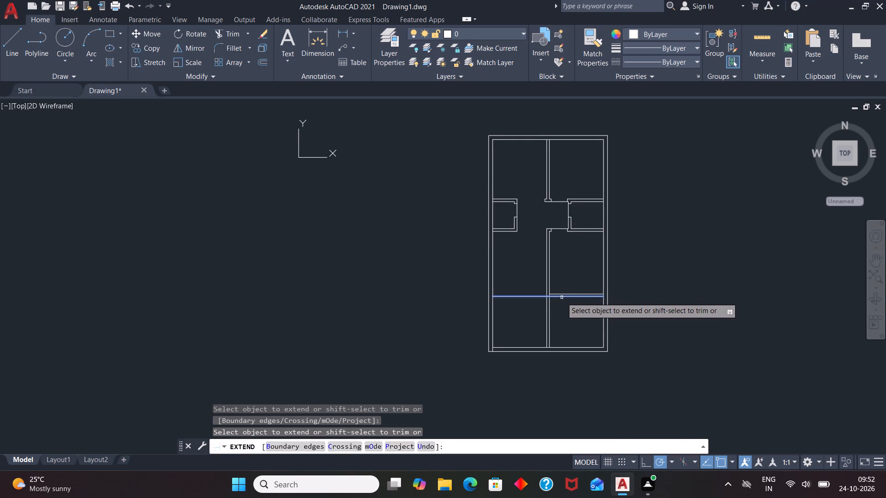
{"action": "left_click", "coordinate": [562, 297]}
{"action": "left_click", "coordinate": [563, 293]}
{"action": "left_click", "coordinate": [561, 294]}
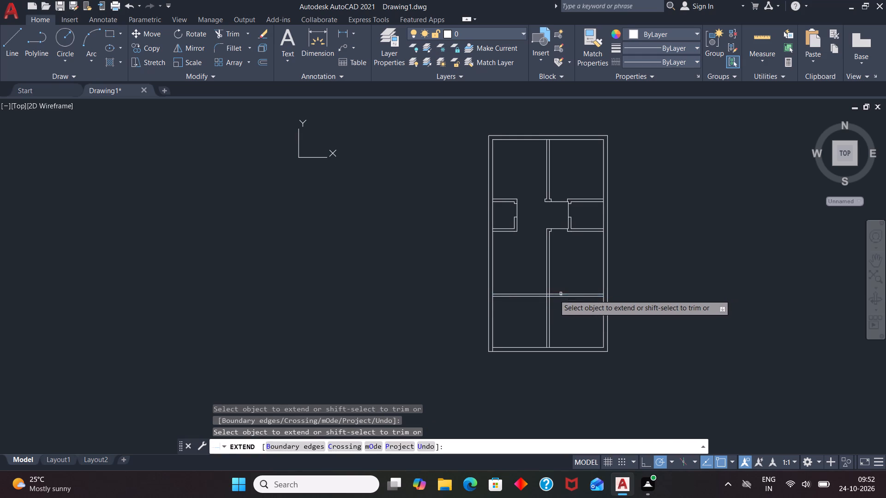
{"action": "key", "text": "space"}
Trim the overlapping wall lines where the central wall crosses the new horizontal partition, keeping the partition's lower line continuous.
{"action": "scroll", "coordinate": [531, 314], "scroll_direction": "up", "scroll_amount": 2}
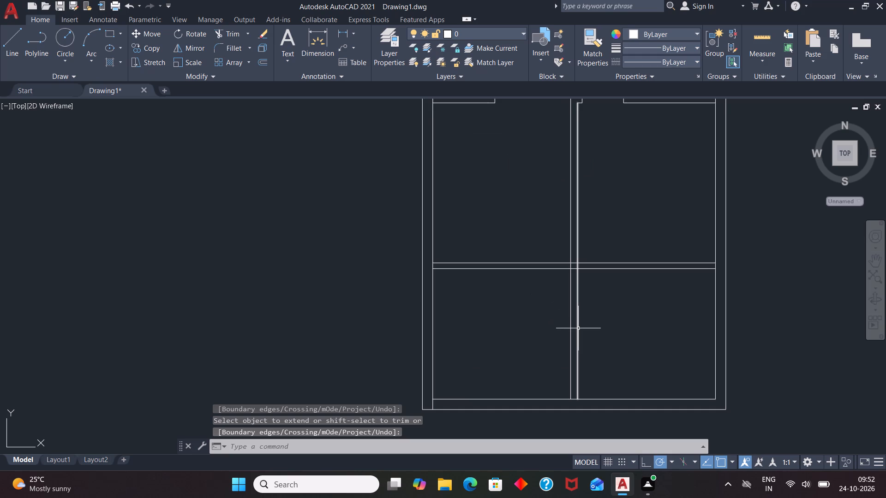
{"action": "scroll", "coordinate": [591, 271], "scroll_direction": "up", "scroll_amount": 1}
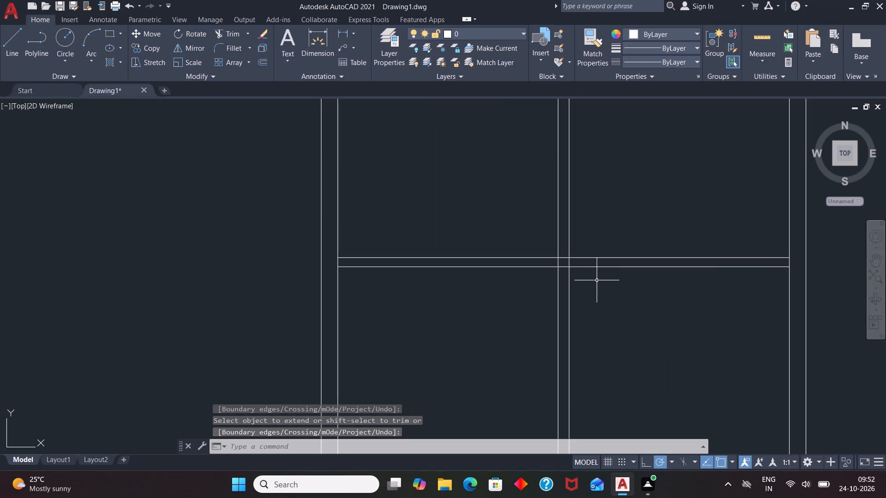
{"action": "type", "text": "TR"}
{"action": "key", "text": "Return"}
{"action": "key", "text": "Return"}
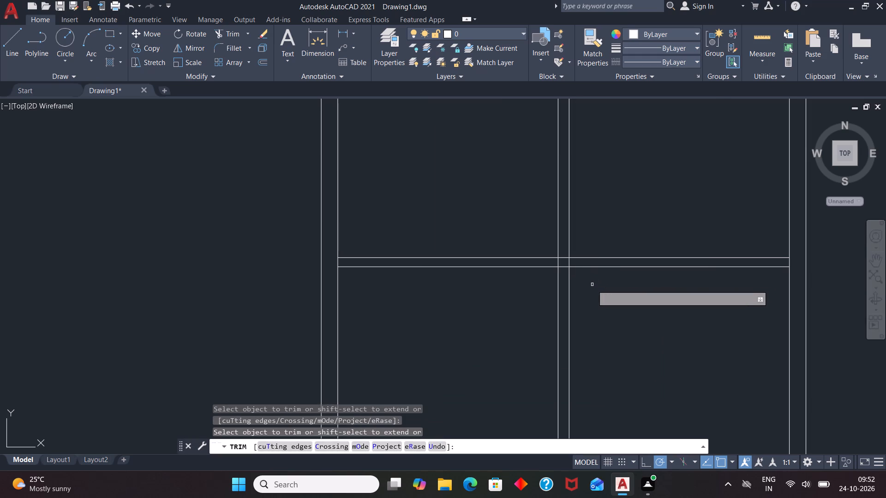
{"action": "scroll", "coordinate": [592, 287], "scroll_direction": "up", "scroll_amount": 3}
{"action": "left_click", "coordinate": [479, 168]}
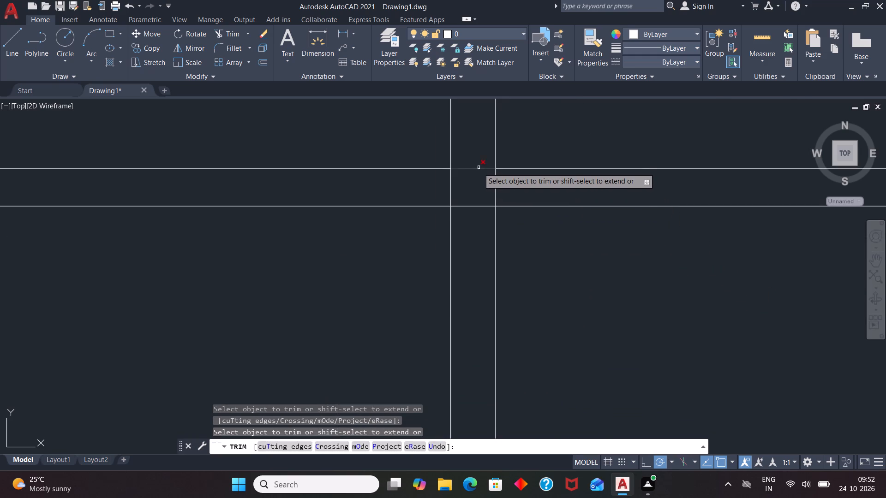
{"action": "left_click", "coordinate": [498, 194]}
{"action": "left_click", "coordinate": [496, 194]}
{"action": "left_click", "coordinate": [494, 194]}
{"action": "left_click", "coordinate": [509, 192]}
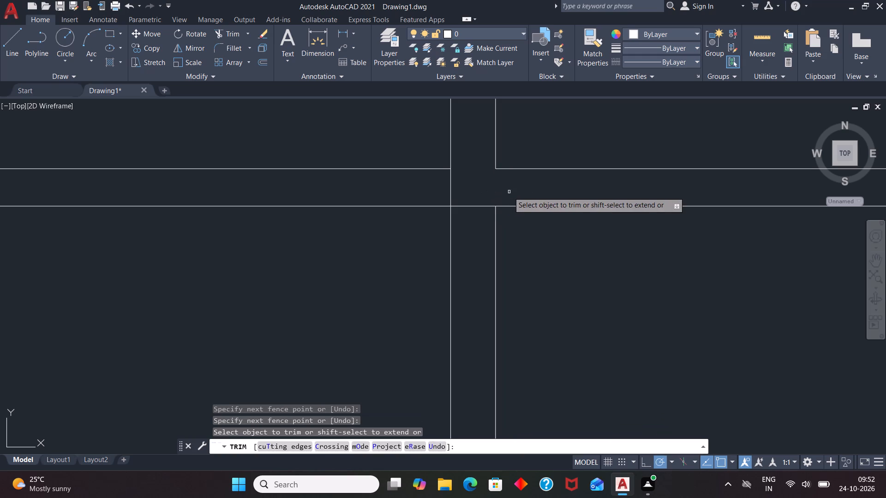
{"action": "left_click", "coordinate": [451, 186]}
{"action": "scroll", "coordinate": [565, 192], "scroll_direction": "down", "scroll_amount": 2}
{"action": "scroll", "coordinate": [492, 208], "scroll_direction": "down", "scroll_amount": 3}
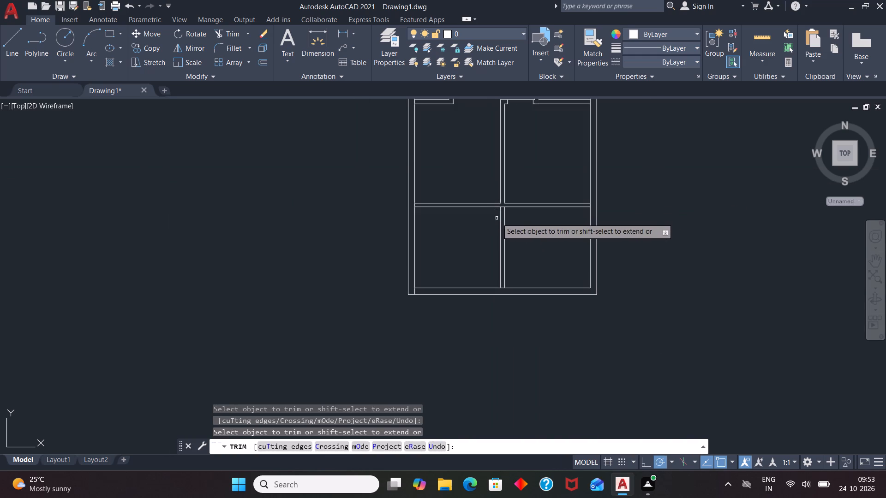
{"action": "key", "text": "Escape"}
Draw a door jamb line across the horizontal partition, 4 inches left of the central wall's left line.
{"action": "scroll", "coordinate": [496, 196], "scroll_direction": "up", "scroll_amount": 2}
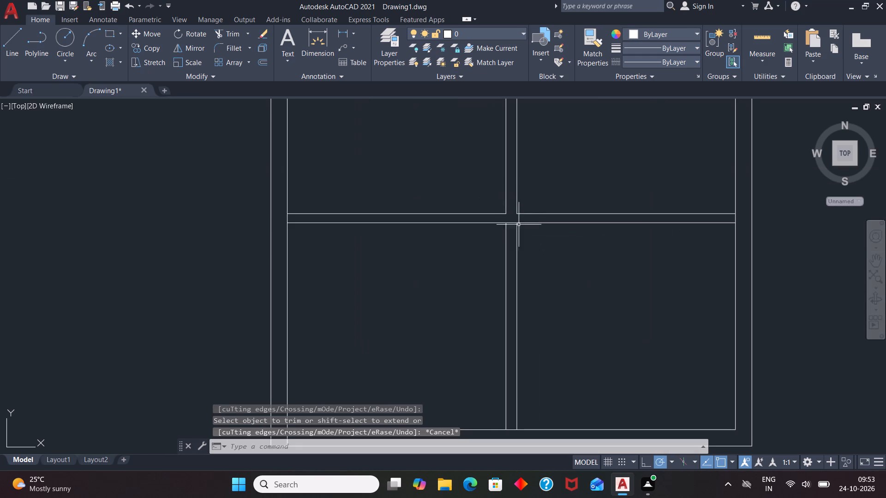
{"action": "scroll", "coordinate": [484, 207], "scroll_direction": "up", "scroll_amount": 1}
{"action": "key", "text": "l"}
{"action": "key", "text": "Return"}
{"action": "key", "text": "t"}
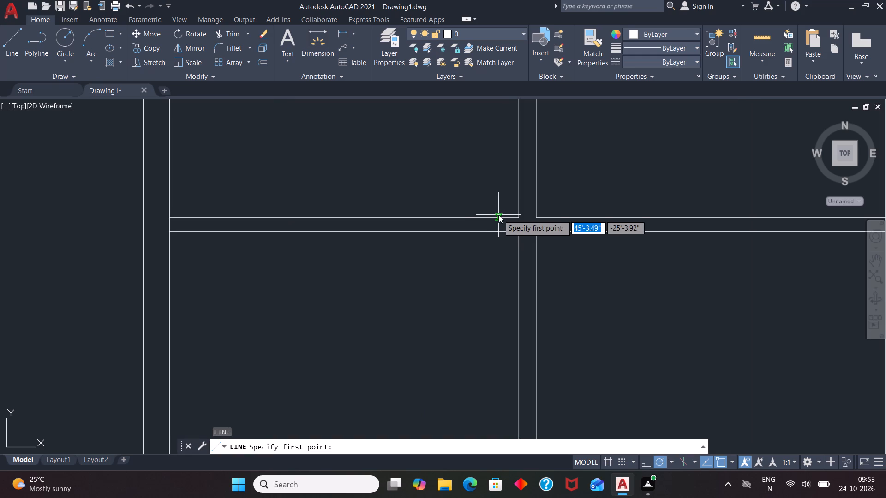
{"action": "key", "text": "k"}
{"action": "key", "text": "Return"}
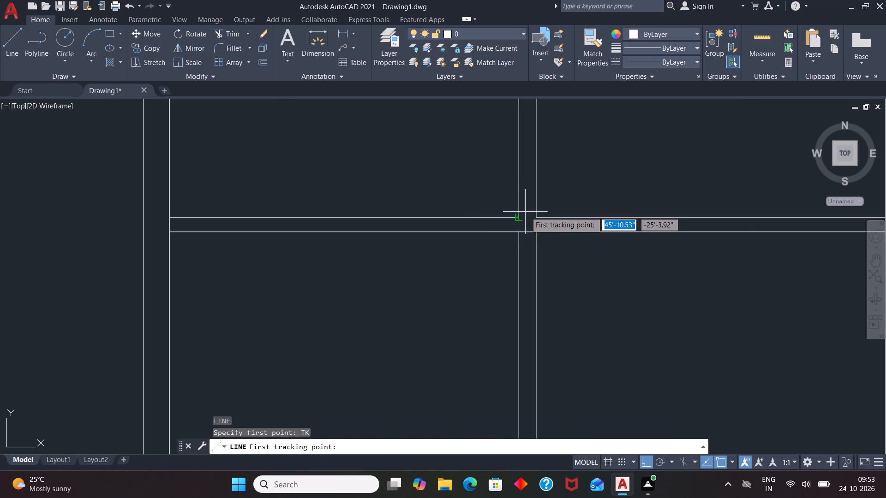
{"action": "left_click", "coordinate": [518, 218]}
{"action": "key", "text": "4"}
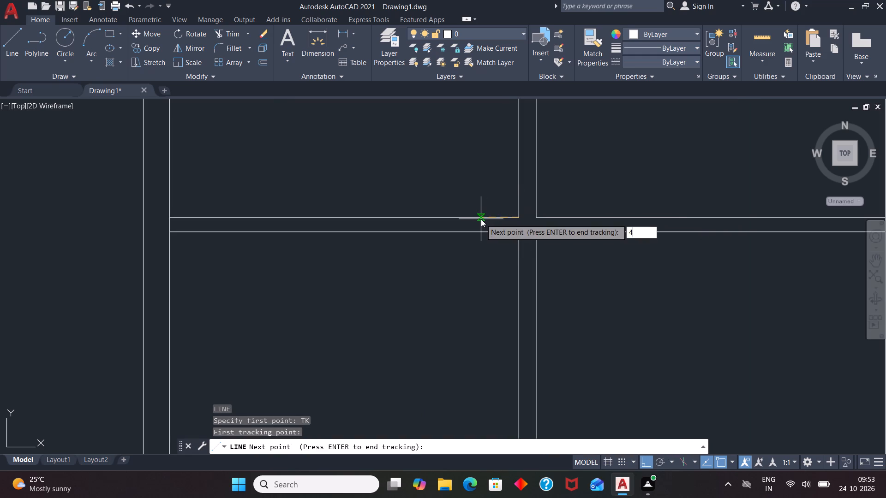
{"action": "key", "text": "Return"}
{"action": "key", "text": "Return"}
{"action": "scroll", "coordinate": [509, 236], "scroll_direction": "up", "scroll_amount": 3}
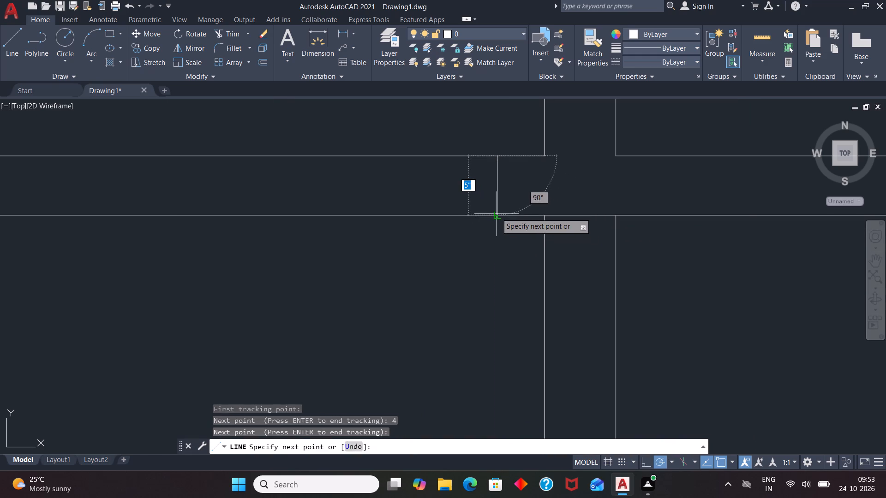
{"action": "left_click", "coordinate": [497, 213]}
{"action": "key", "text": "space"}
Offset the jamb line 3' to the left to mark the door opening's other side.
{"action": "key", "text": "o"}
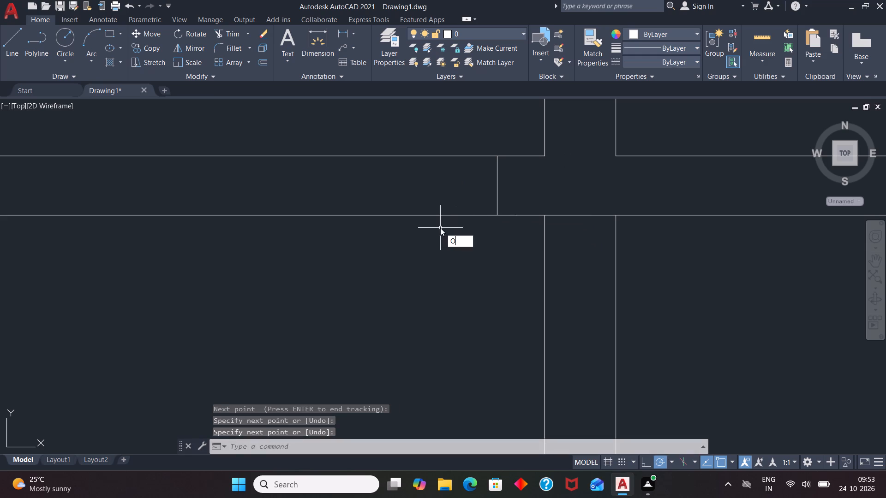
{"action": "key", "text": "Return"}
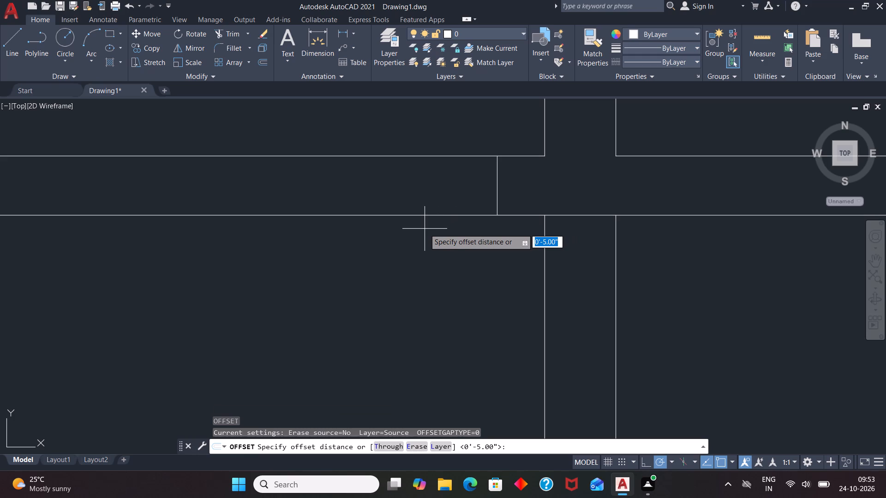
{"action": "key", "text": "3"}
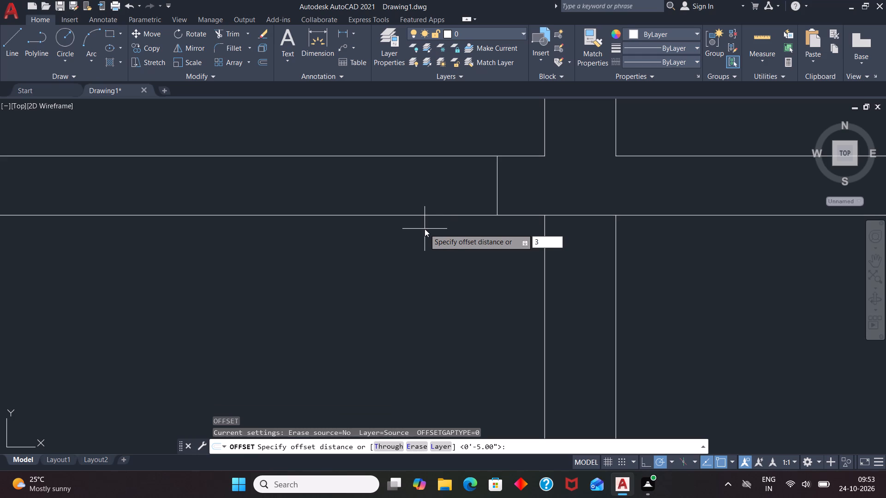
{"action": "key", "text": "apostrophe"}
{"action": "key", "text": "Return"}
{"action": "left_click", "coordinate": [496, 178]}
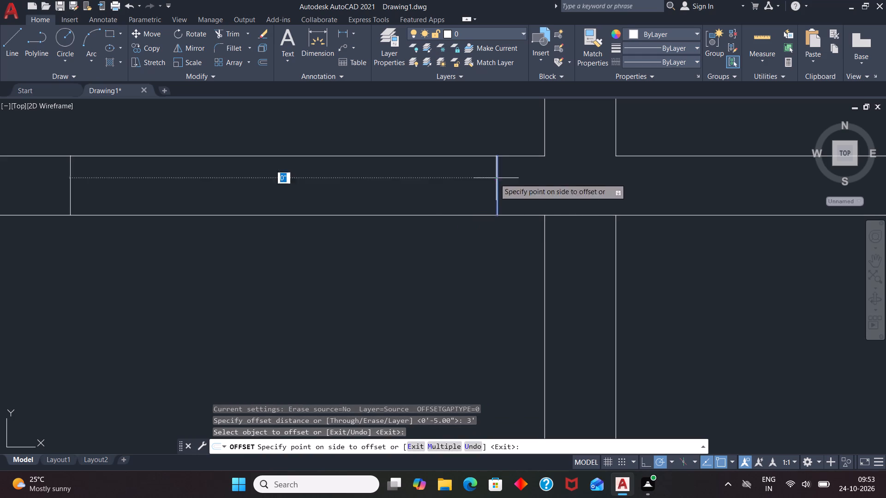
{"action": "left_click", "coordinate": [392, 197]}
{"action": "scroll", "coordinate": [618, 204], "scroll_direction": "down", "scroll_amount": 3}
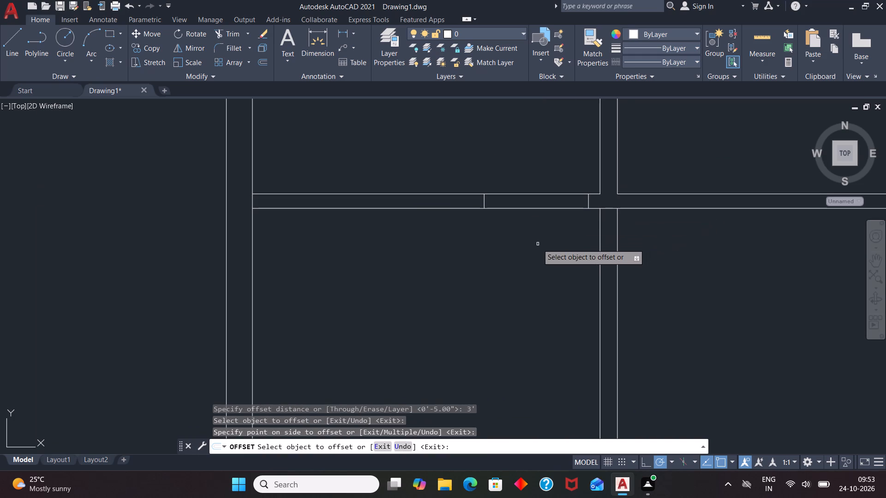
{"action": "key", "text": "Escape"}
Trim the partition's upper line between the two jamb lines to open the doorway.
{"action": "type", "text": "TR"}
{"action": "key", "text": "Return"}
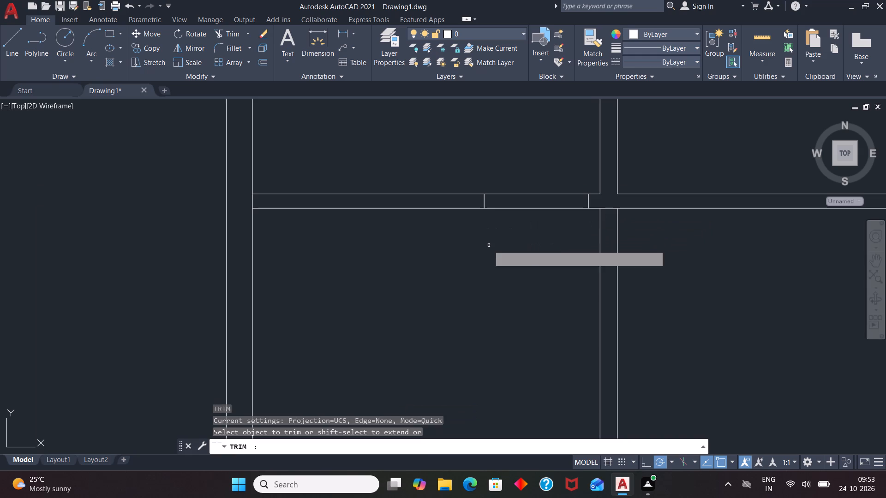
{"action": "key", "text": "Return"}
{"action": "left_click", "coordinate": [545, 195]}
{"action": "key", "text": "Escape"}
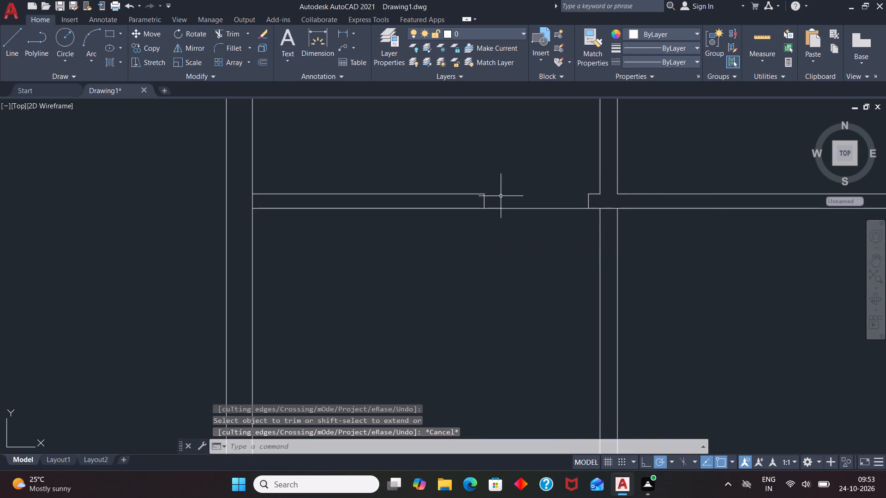
Extend both lines of the lower central wall down to the outer face of the bottom wall.
{"action": "scroll", "coordinate": [498, 202], "scroll_direction": "down", "scroll_amount": 3}
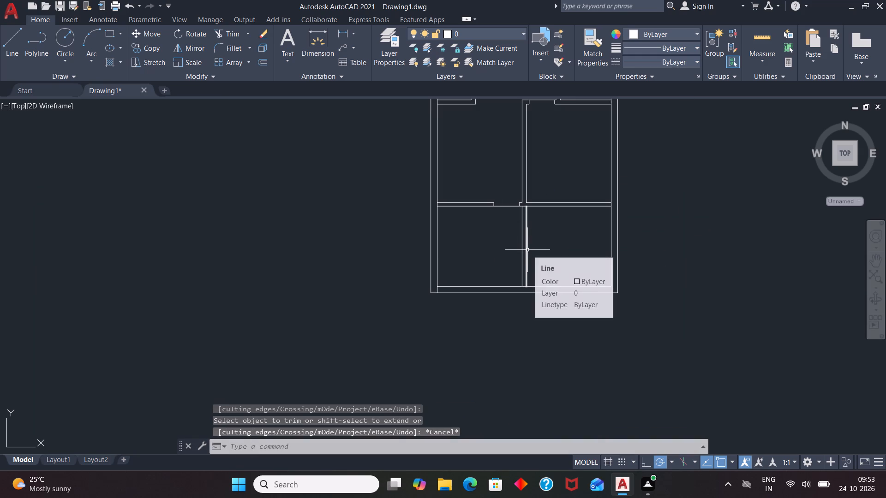
{"action": "scroll", "coordinate": [516, 250], "scroll_direction": "down", "scroll_amount": 1}
{"action": "scroll", "coordinate": [576, 236], "scroll_direction": "up", "scroll_amount": 2}
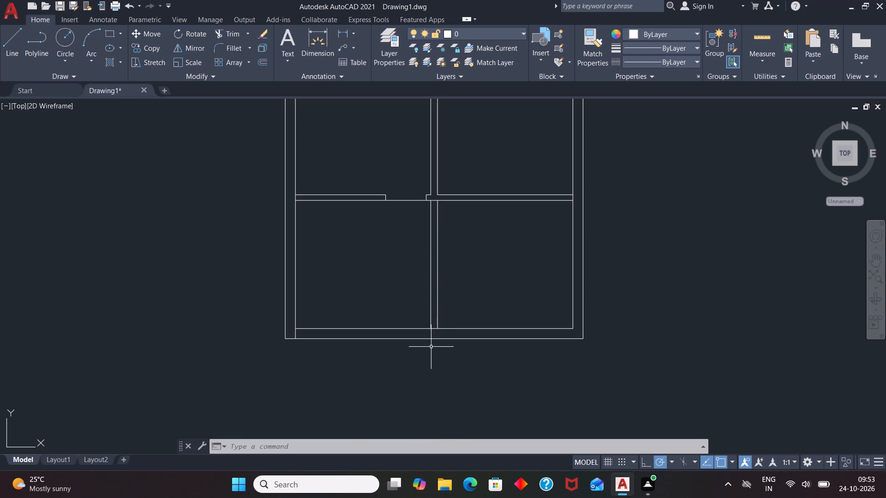
{"action": "key", "text": "e"}
{"action": "key", "text": "x"}
{"action": "key", "text": "Return"}
{"action": "key", "text": "Return"}
{"action": "left_click", "coordinate": [437, 311]}
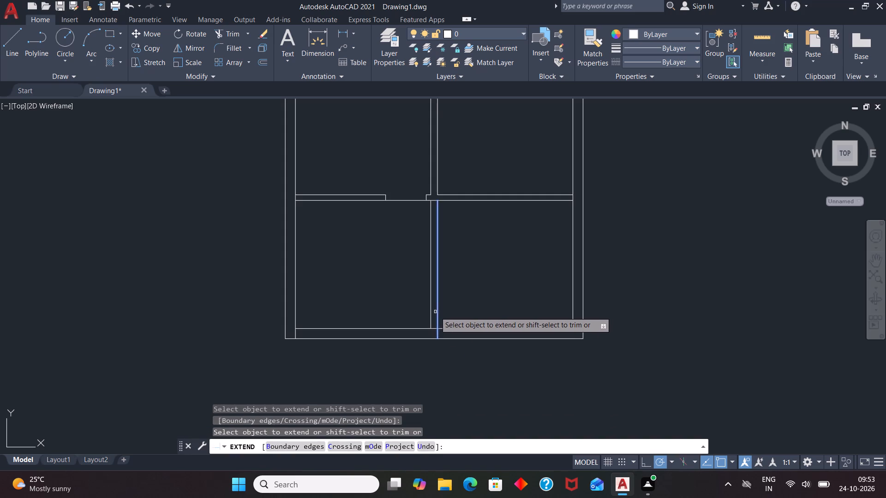
{"action": "left_click", "coordinate": [431, 316]}
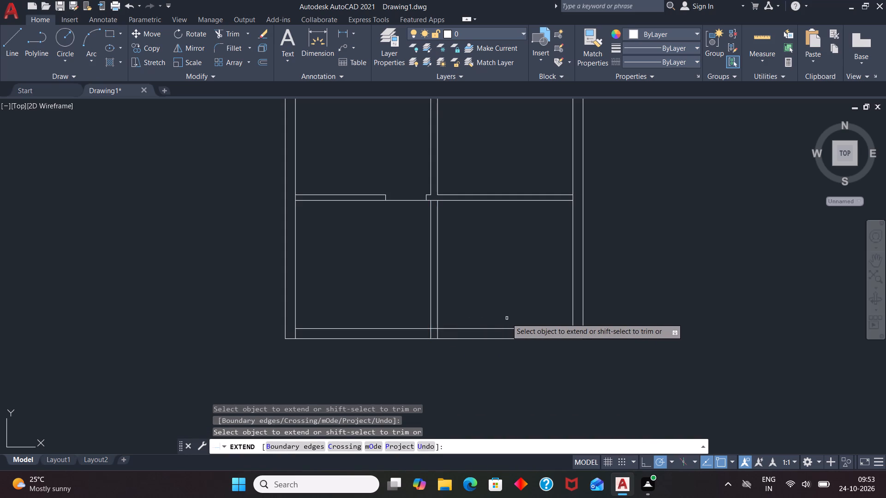
{"action": "key", "text": "Escape"}
Trim away the bottom wall's inner line across the lower-left room, from the left wall to the central wall.
{"action": "scroll", "coordinate": [503, 301], "scroll_direction": "down", "scroll_amount": 2}
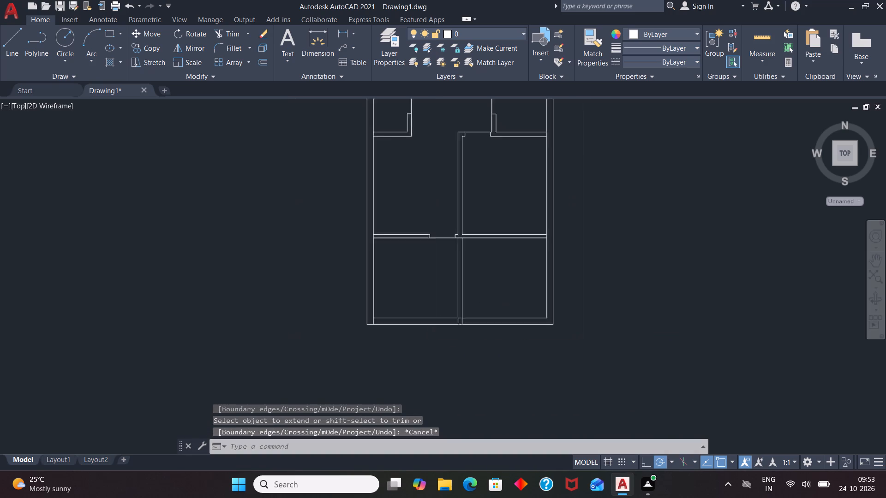
{"action": "scroll", "coordinate": [447, 316], "scroll_direction": "up", "scroll_amount": 2}
{"action": "scroll", "coordinate": [395, 318], "scroll_direction": "up", "scroll_amount": 2}
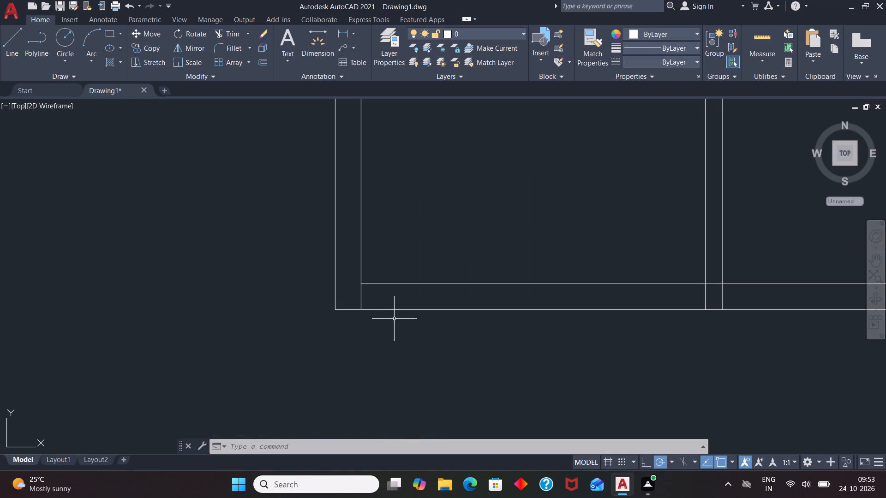
{"action": "type", "text": "TR"}
{"action": "key", "text": "Return"}
{"action": "key", "text": "Return"}
{"action": "left_click", "coordinate": [417, 285]}
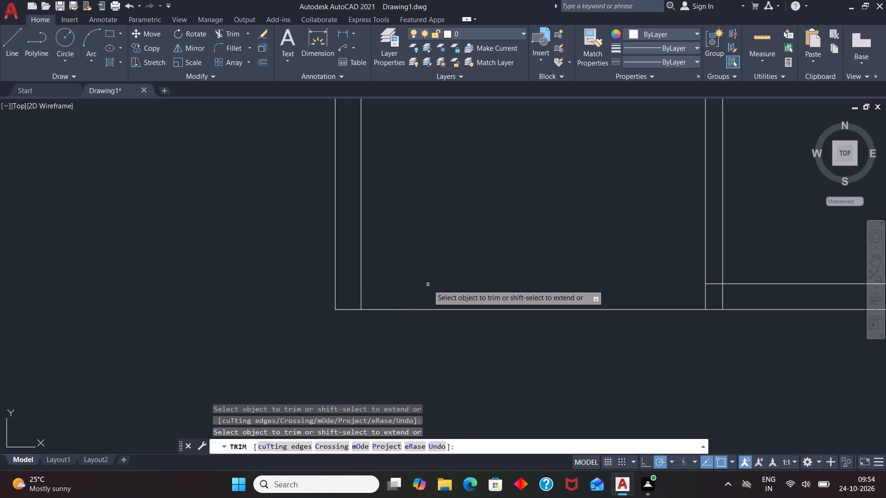
{"action": "left_click", "coordinate": [428, 285]}
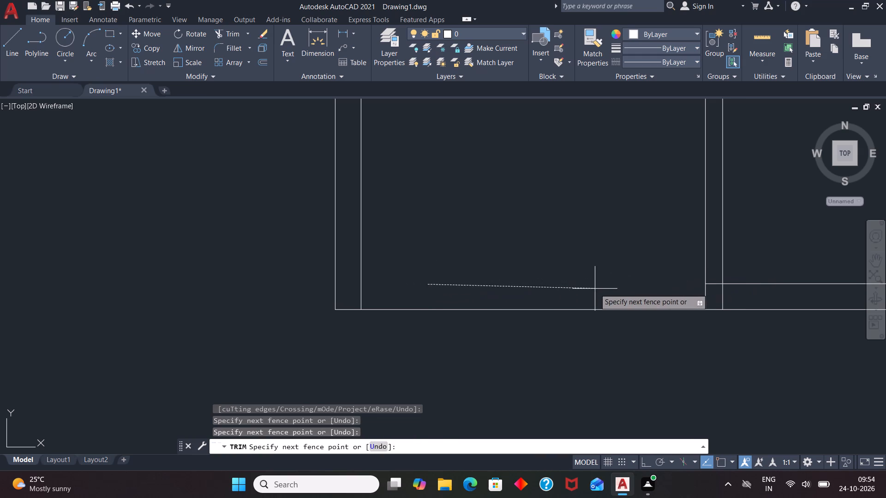
{"action": "left_click", "coordinate": [595, 289]}
{"action": "scroll", "coordinate": [595, 290], "scroll_direction": "down", "scroll_amount": 2}
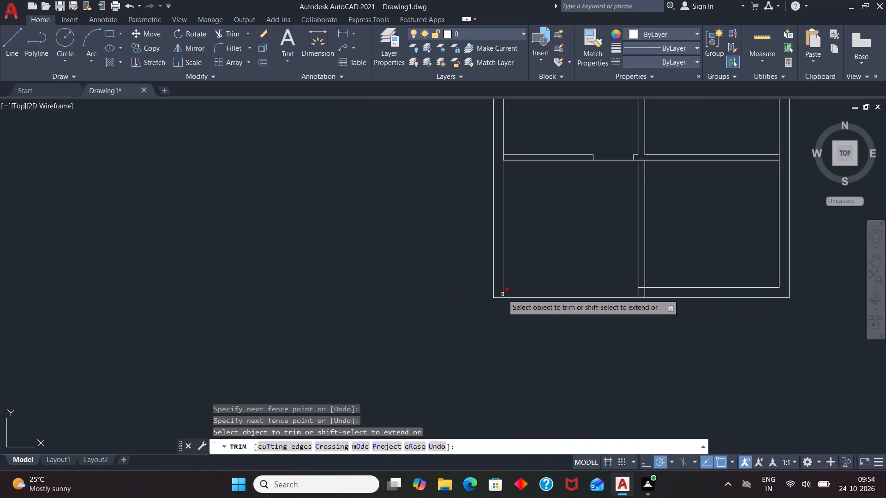
{"action": "key", "text": "Escape"}
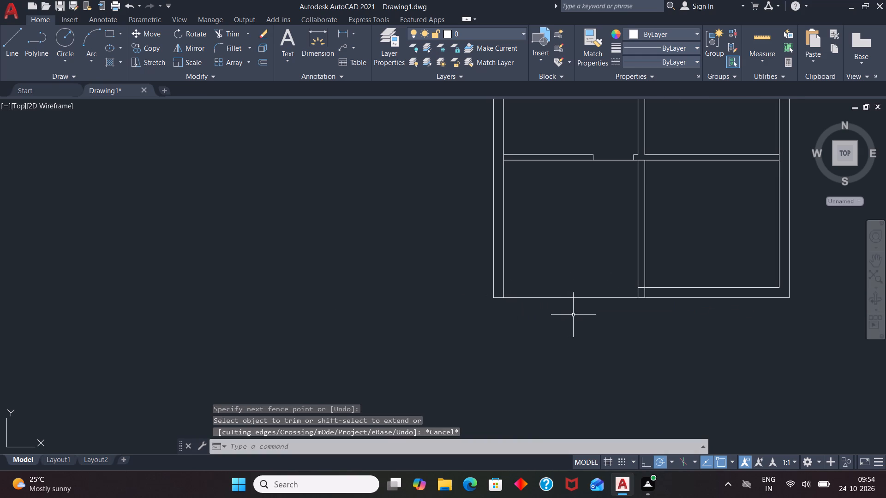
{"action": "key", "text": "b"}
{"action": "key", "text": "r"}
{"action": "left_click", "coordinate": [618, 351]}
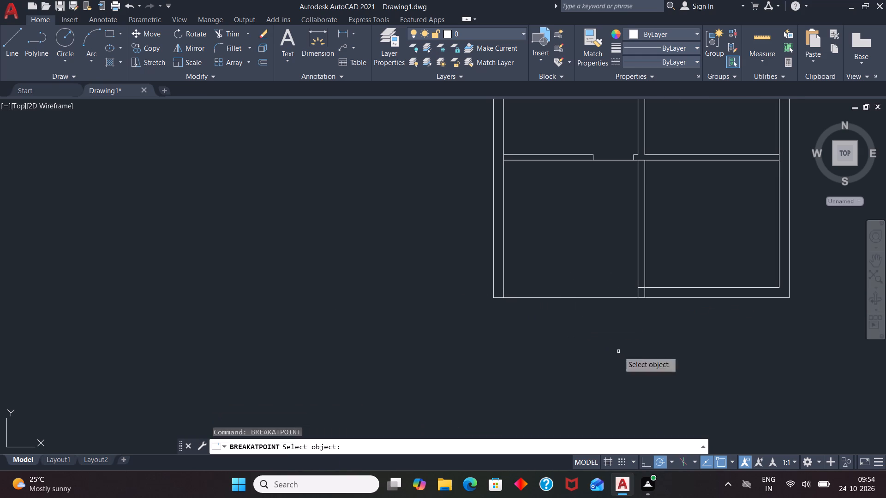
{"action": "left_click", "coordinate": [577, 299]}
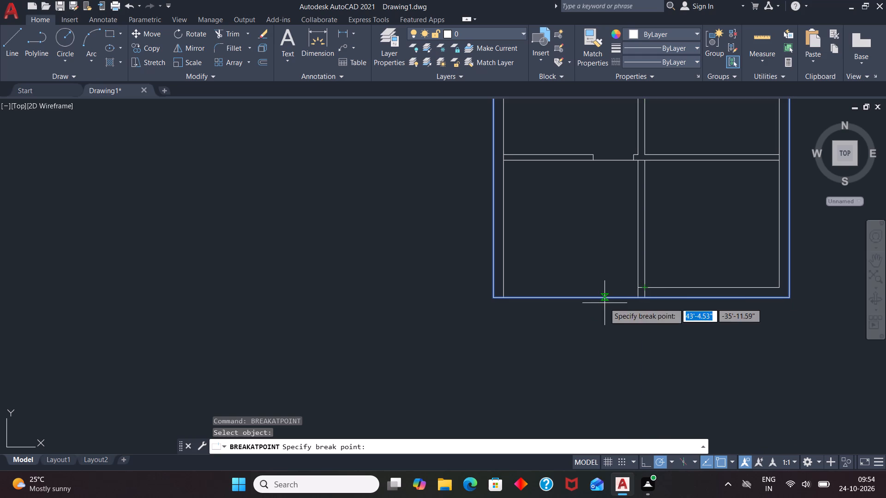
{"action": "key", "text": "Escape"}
Explode the outer wall rectangle into separate lines.
{"action": "left_click", "coordinate": [601, 297]}
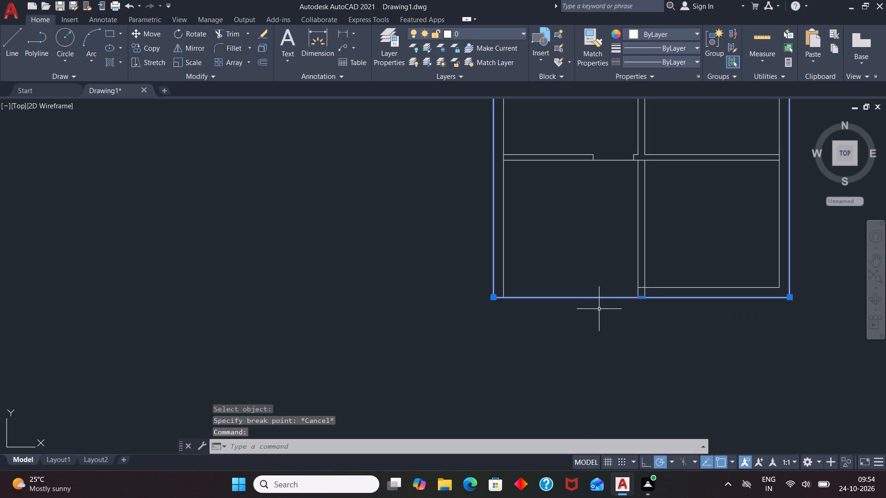
{"action": "key", "text": "x"}
{"action": "key", "text": "Return"}
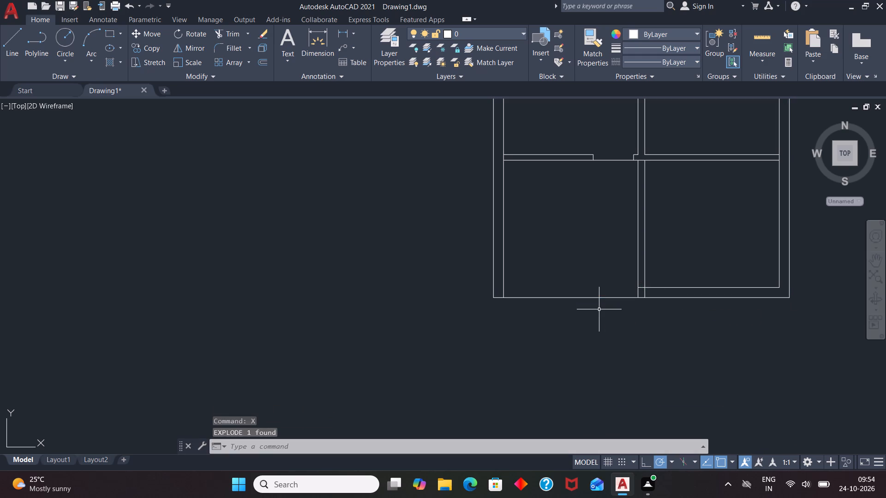
Break the bottom wall's outer line at the central wall's left line and at the left wall's inner line.
{"action": "key", "text": "b"}
{"action": "key", "text": "r"}
{"action": "left_click", "coordinate": [631, 349]}
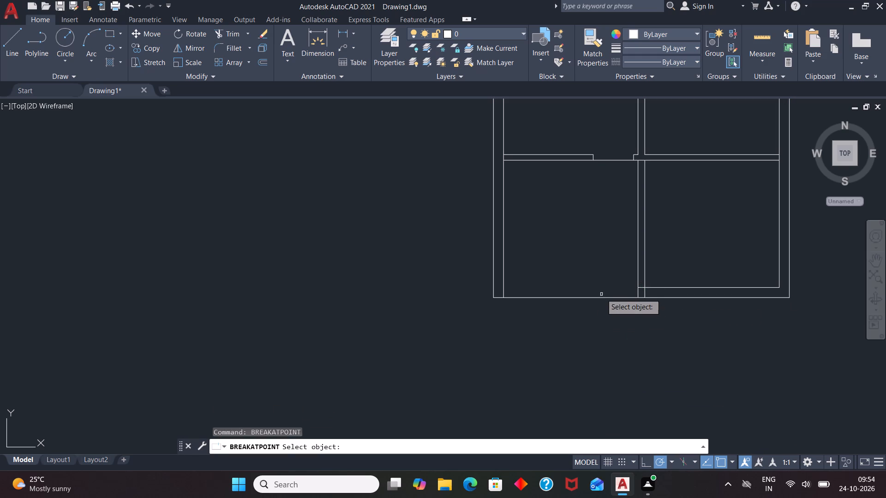
{"action": "left_click", "coordinate": [602, 296]}
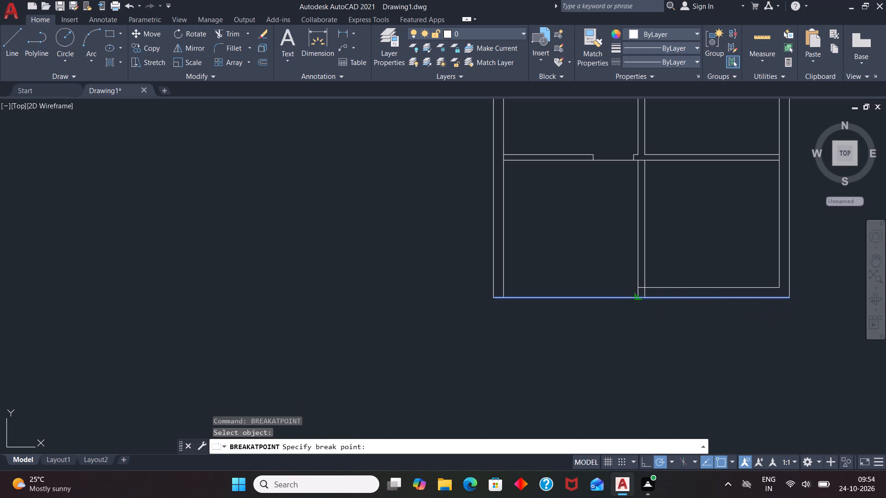
{"action": "left_click", "coordinate": [638, 296]}
{"action": "type", "text": "BR"}
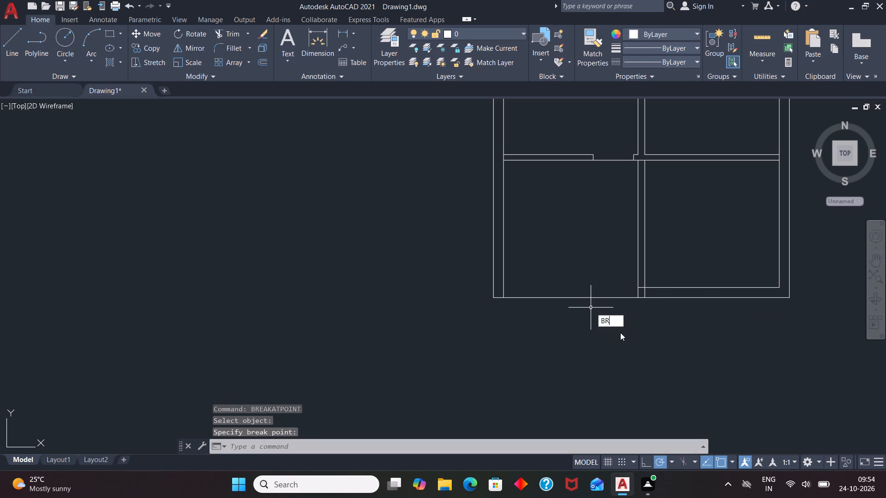
{"action": "left_click", "coordinate": [626, 341]}
{"action": "left_click", "coordinate": [546, 300]}
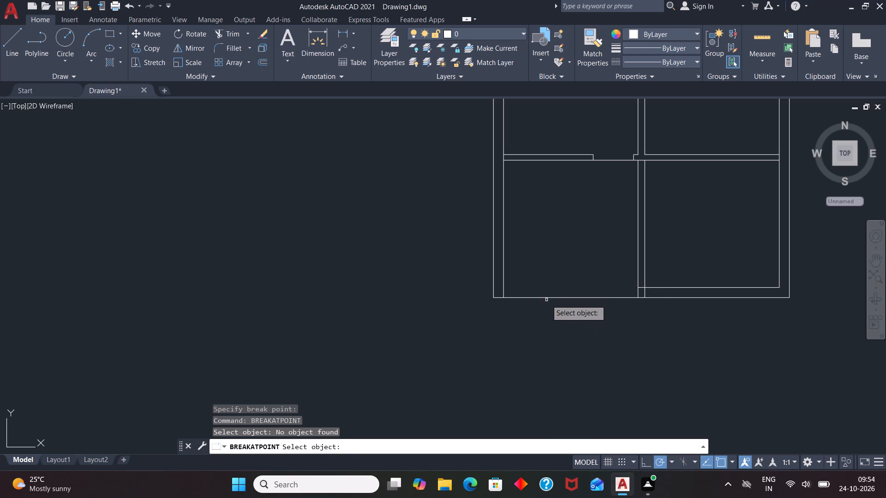
{"action": "left_click", "coordinate": [541, 296]}
{"action": "left_click", "coordinate": [507, 296]}
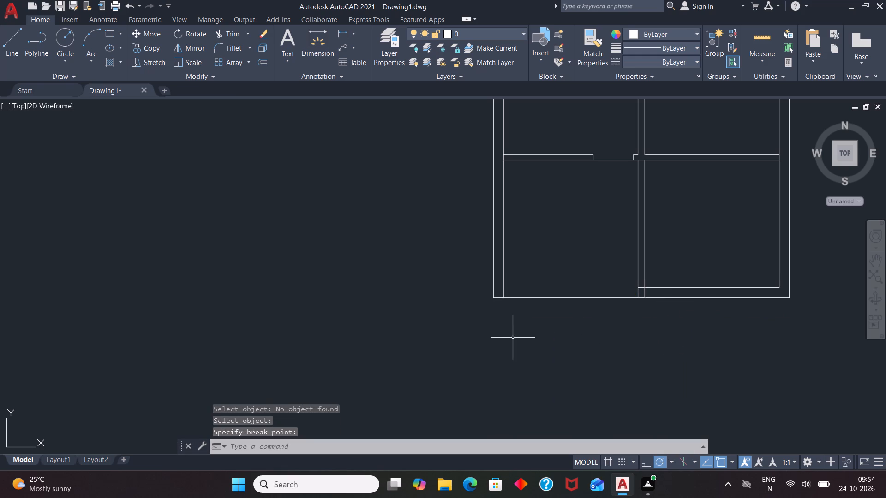
Offset the lower-left room's segment of the outer bottom line 6 inches upward into the room.
{"action": "key", "text": "o"}
{"action": "key", "text": "Return"}
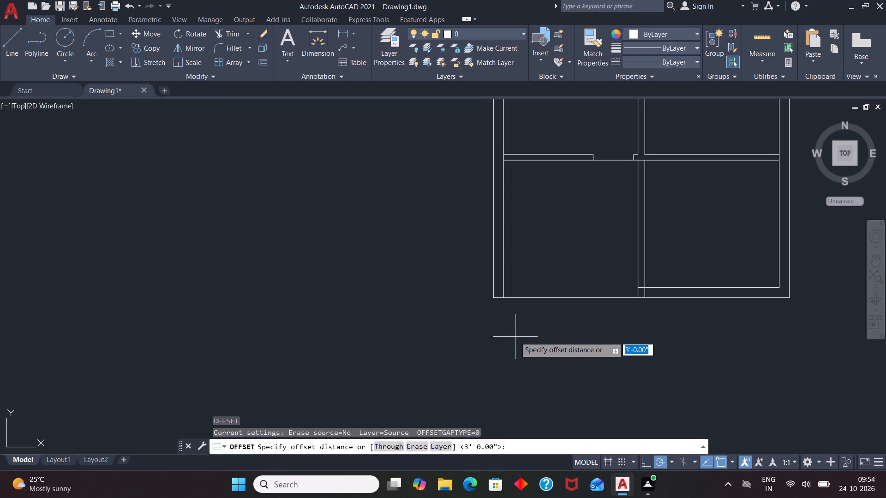
{"action": "key", "text": "6"}
{"action": "key", "text": "Return"}
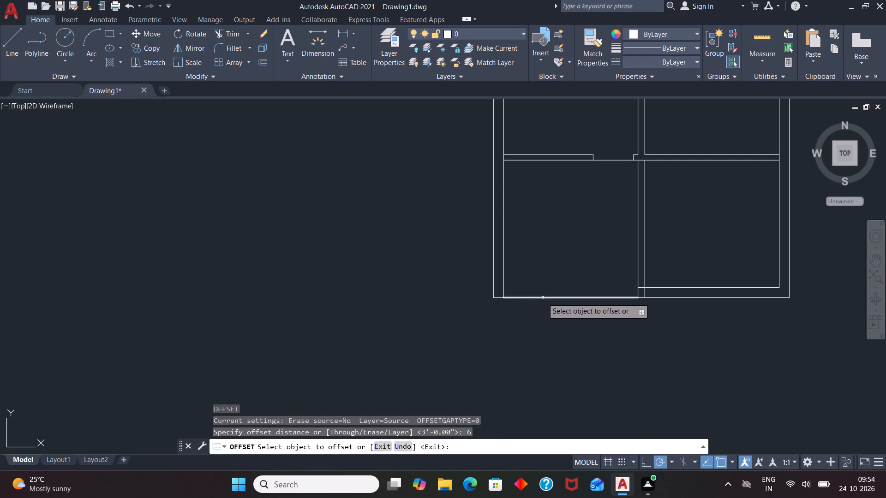
{"action": "left_click", "coordinate": [543, 298]}
{"action": "left_click", "coordinate": [554, 281]}
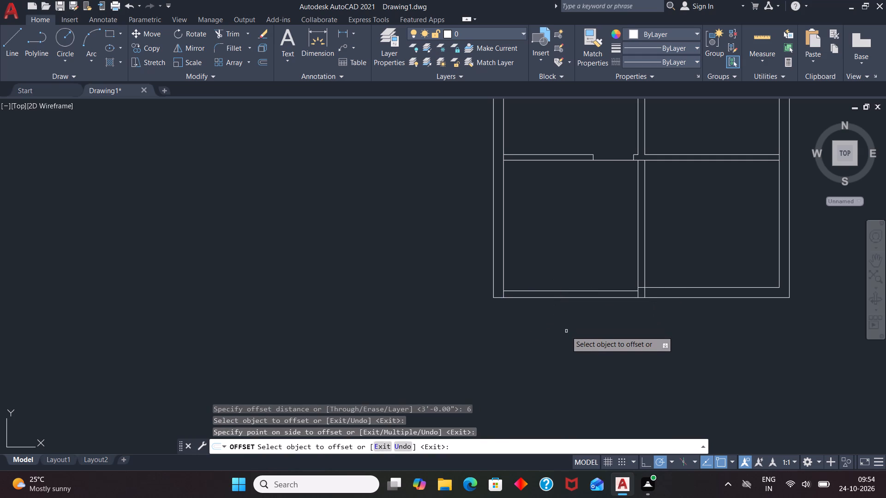
{"action": "key", "text": "Escape"}
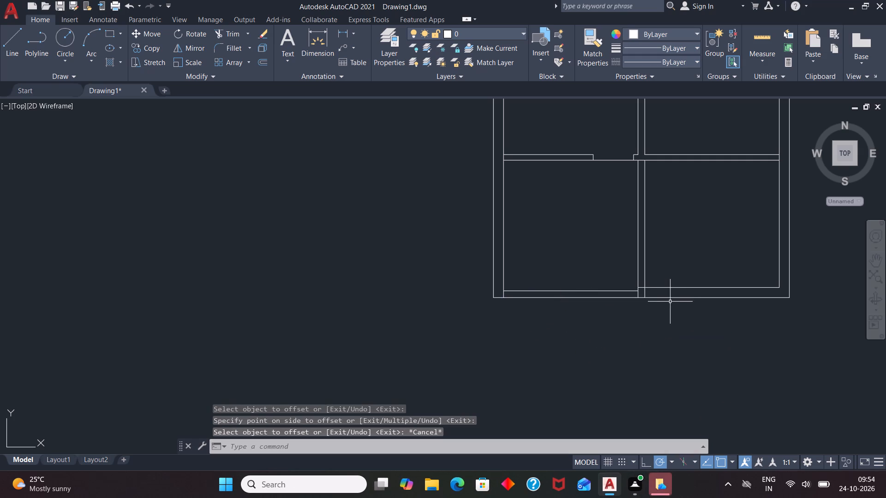
Erase the bottom wall's inner line in the lower-right room.
{"action": "left_click", "coordinate": [692, 287]}
{"action": "key", "text": "Delete"}
Break the horizontal partition's lower line where it meets the right line of the lower central wall.
{"action": "scroll", "coordinate": [593, 287], "scroll_direction": "down", "scroll_amount": 1}
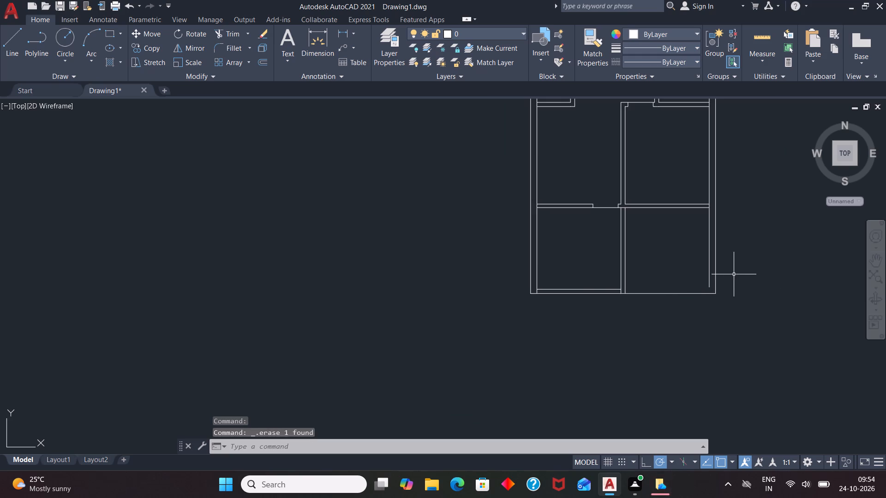
{"action": "scroll", "coordinate": [688, 226], "scroll_direction": "up", "scroll_amount": 2}
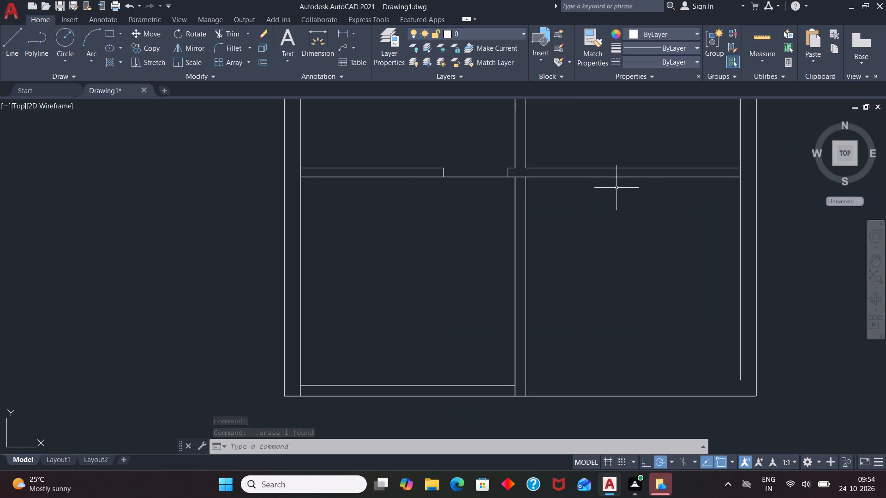
{"action": "key", "text": "b"}
{"action": "key", "text": "r"}
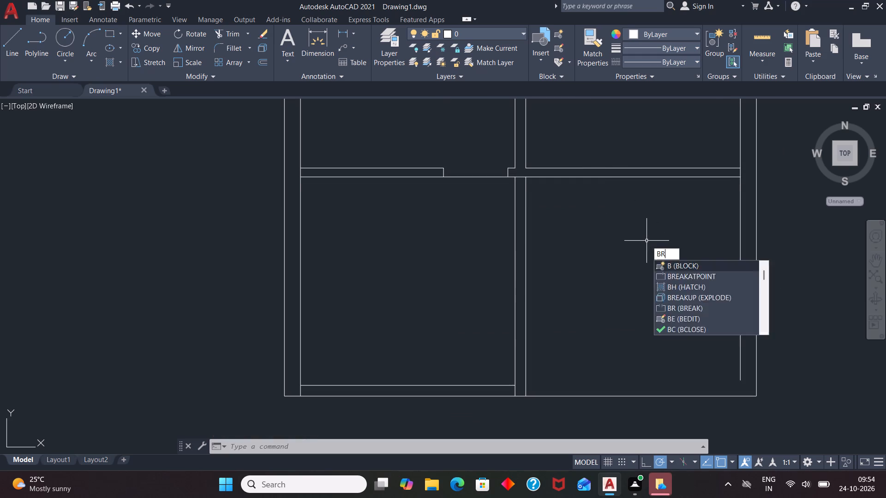
{"action": "left_click", "coordinate": [680, 275]}
{"action": "left_click", "coordinate": [594, 177]}
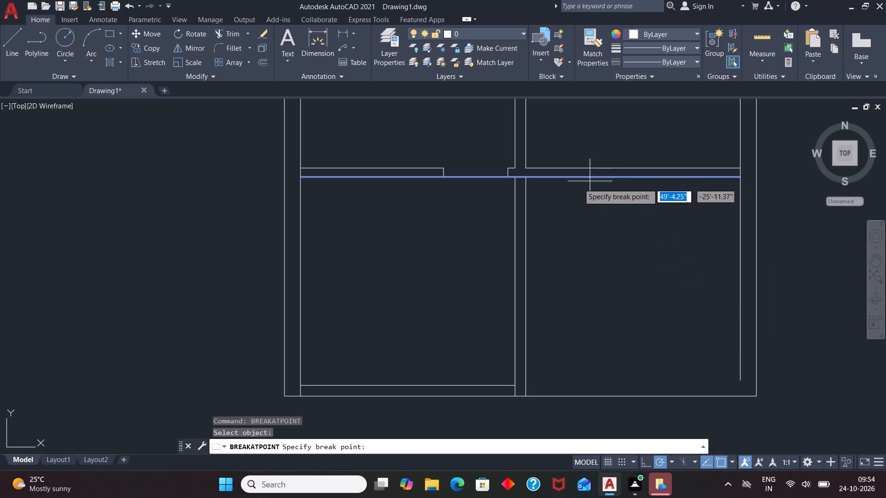
{"action": "left_click", "coordinate": [527, 176]}
Offset the partition's lower line above the lower-right room 6'6" downward.
{"action": "key", "text": "o"}
{"action": "key", "text": "Return"}
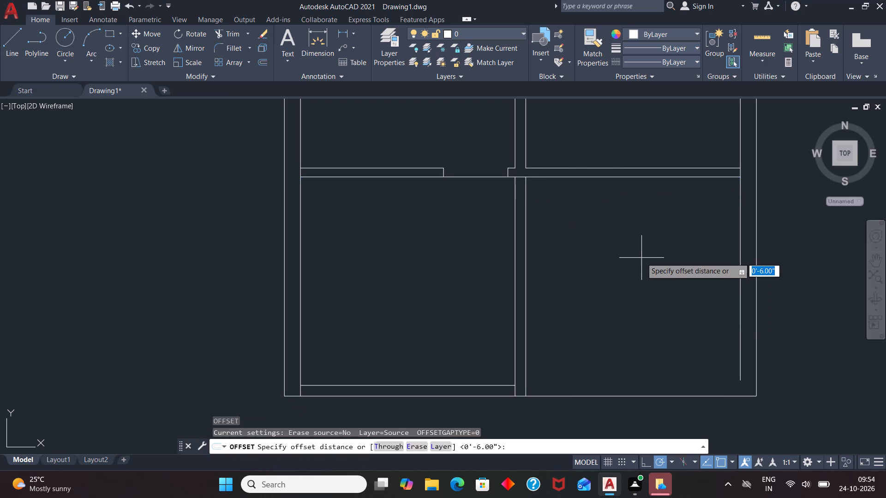
{"action": "type", "text": "6'"}
{"action": "key", "text": "6"}
{"action": "key", "text": "shift+quotedbl"}
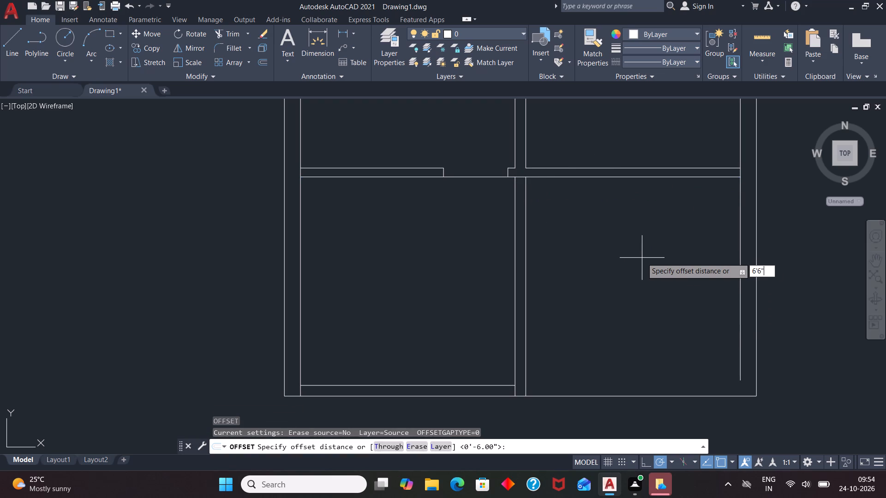
{"action": "key", "text": "Return"}
{"action": "left_click", "coordinate": [679, 176]}
{"action": "left_click", "coordinate": [674, 222]}
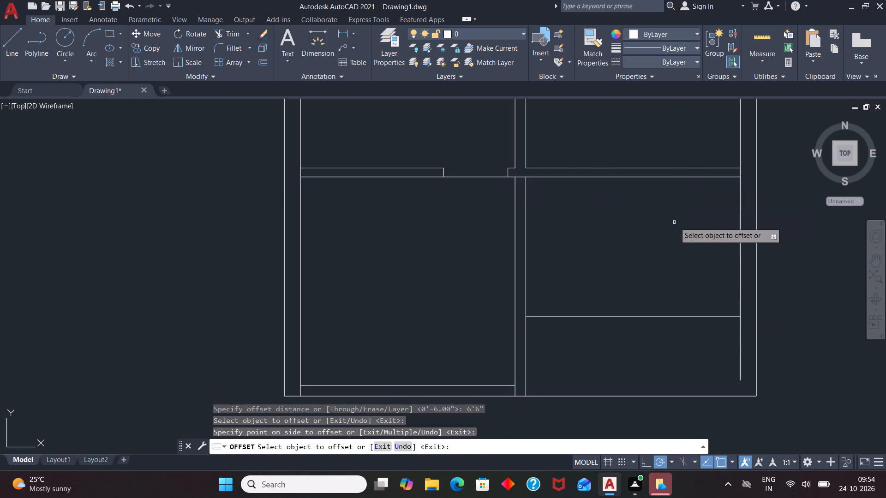
Offset the new horizontal line 6 inches downward to give the lower-right room's cross wall its thickness.
{"action": "left_click", "coordinate": [677, 317]}
{"action": "key", "text": "6"}
{"action": "key", "text": "Return"}
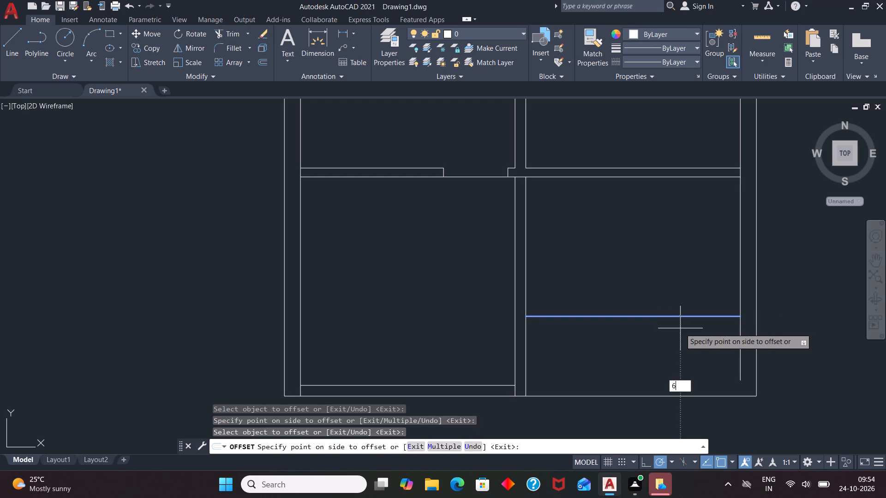
{"action": "scroll", "coordinate": [624, 249], "scroll_direction": "down", "scroll_amount": 1}
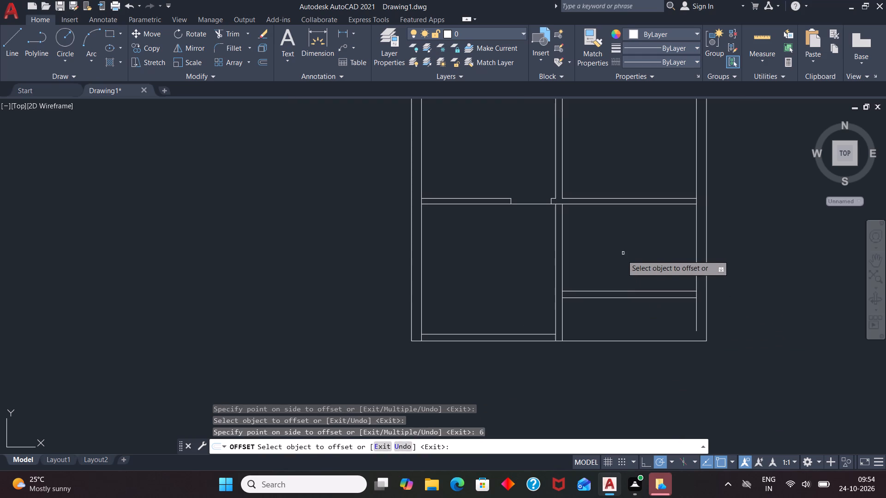
{"action": "key", "text": "Escape"}
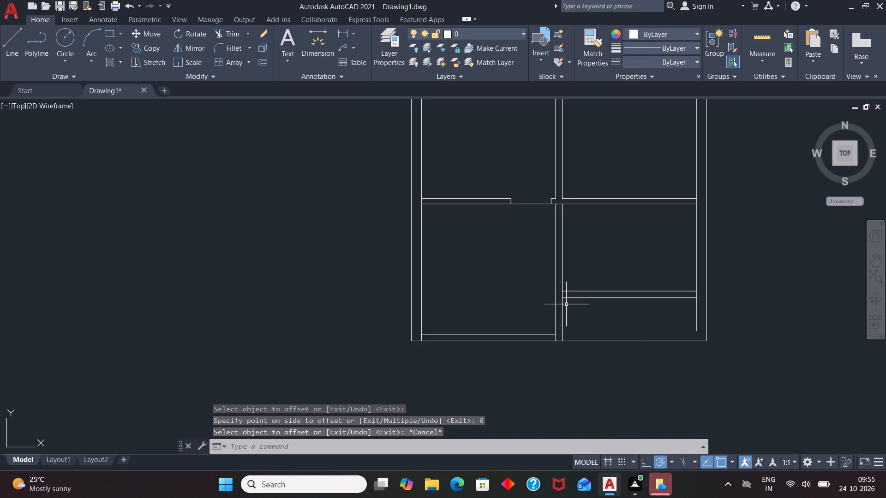
Extend both lines of the new cross wall through to the central wall's left line.
{"action": "scroll", "coordinate": [568, 306], "scroll_direction": "up", "scroll_amount": 1}
{"action": "type", "text": "EX"}
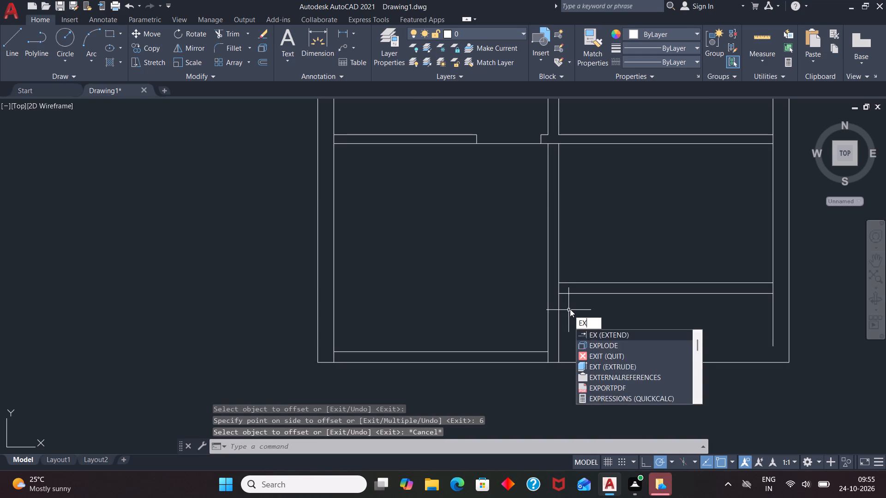
{"action": "key", "text": "Return"}
{"action": "key", "text": "Return"}
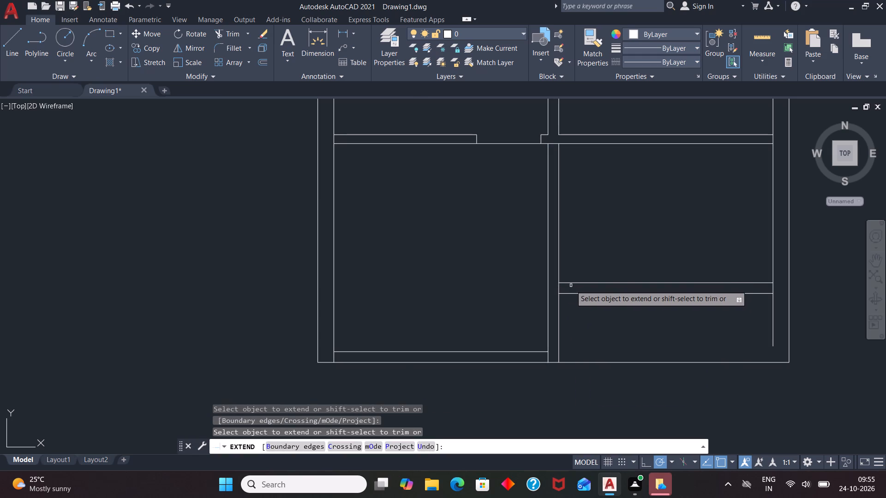
{"action": "left_click", "coordinate": [573, 284]}
{"action": "left_click", "coordinate": [577, 296]}
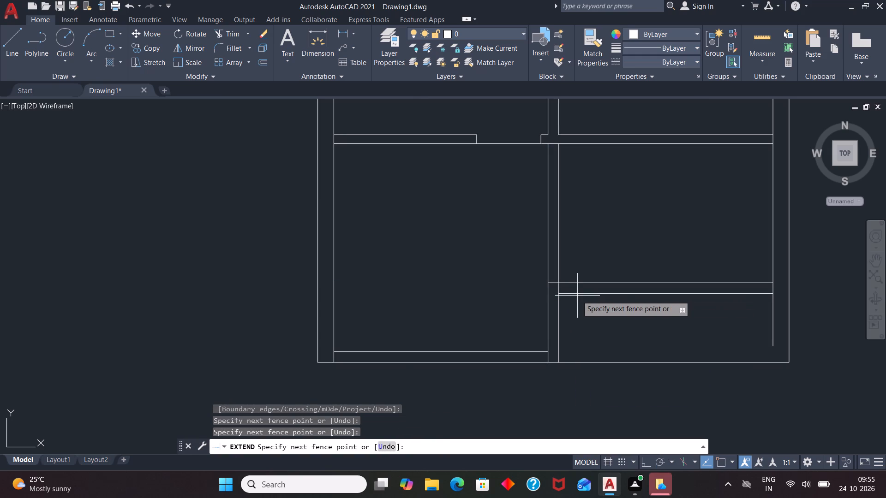
{"action": "left_click", "coordinate": [580, 294]}
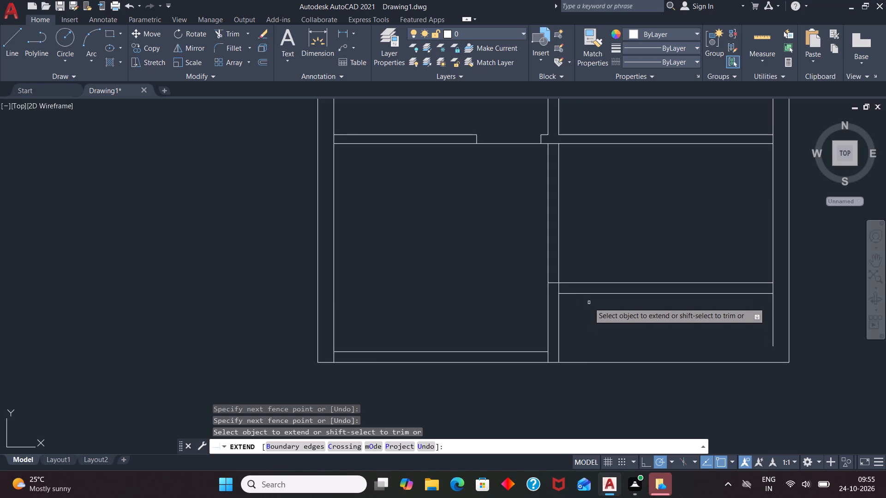
{"action": "left_click", "coordinate": [594, 293]}
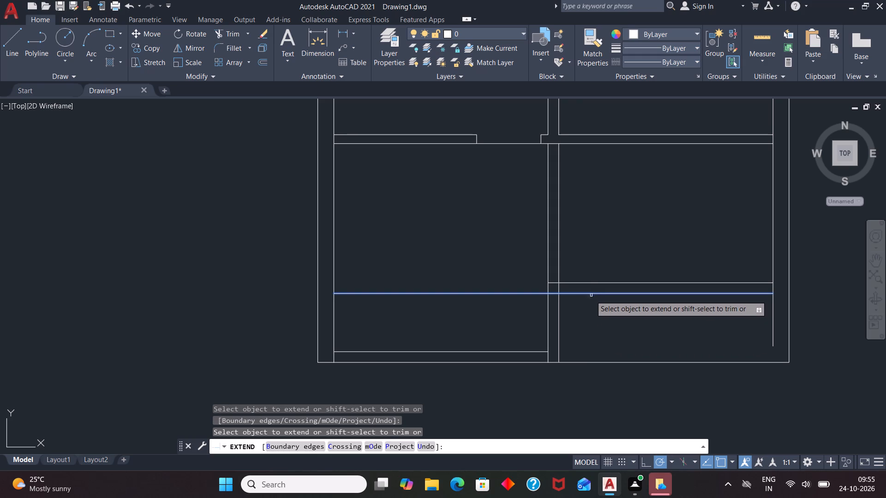
{"action": "key", "text": "Escape"}
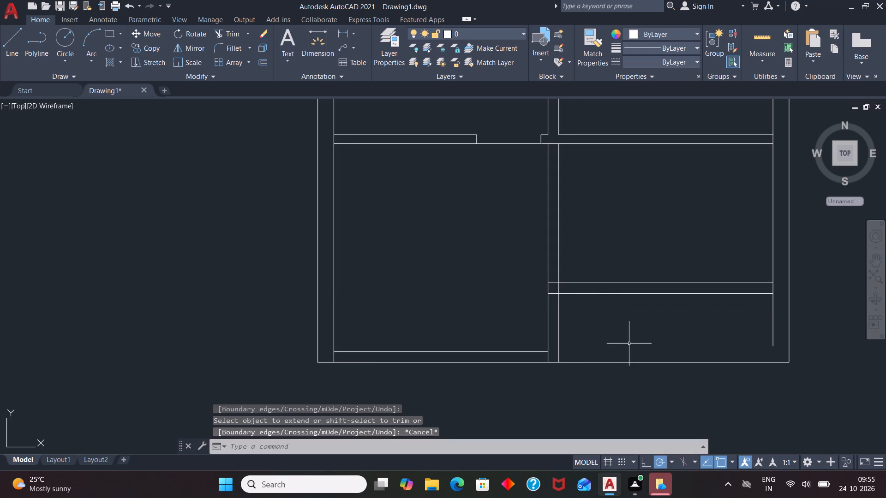
Trim the central wall's right line between the two lines of the new cross wall.
{"action": "type", "text": "TR"}
{"action": "key", "text": "Return"}
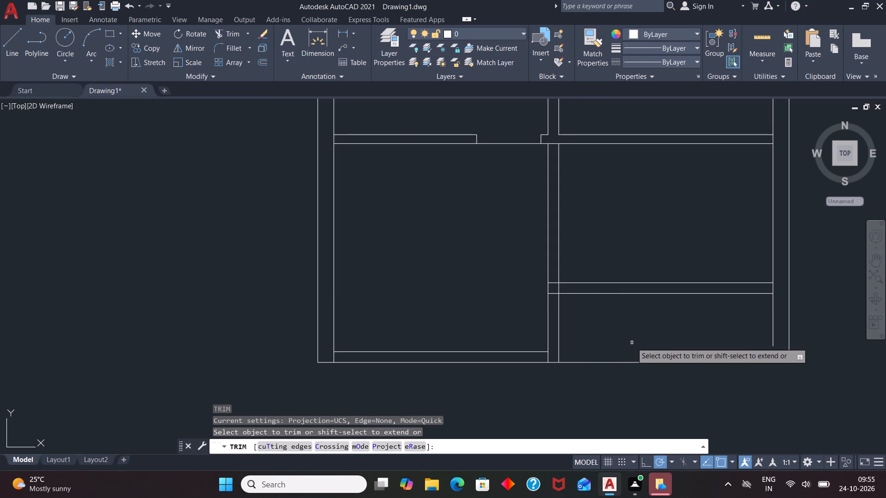
{"action": "key", "text": "Return"}
{"action": "scroll", "coordinate": [575, 295], "scroll_direction": "up", "scroll_amount": 3}
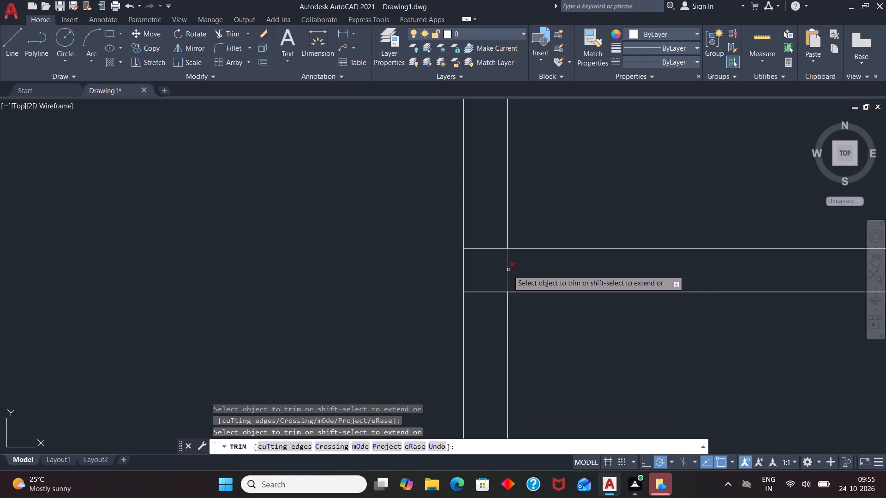
{"action": "left_click", "coordinate": [508, 270]}
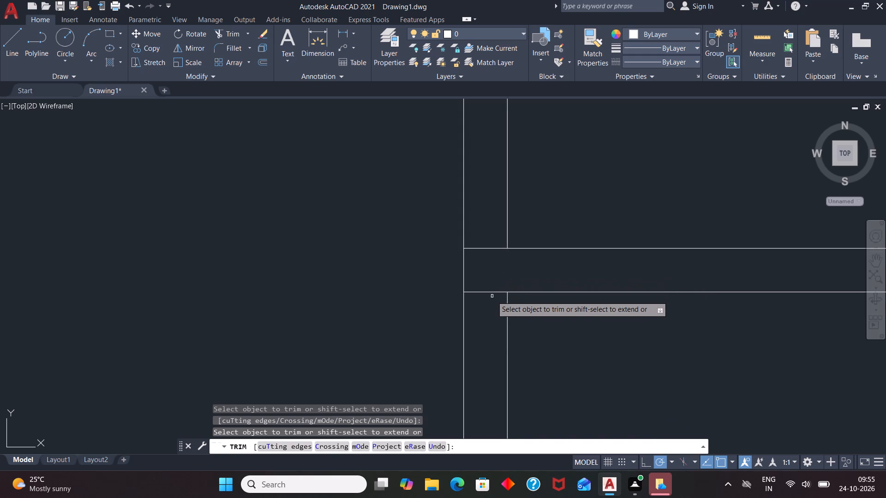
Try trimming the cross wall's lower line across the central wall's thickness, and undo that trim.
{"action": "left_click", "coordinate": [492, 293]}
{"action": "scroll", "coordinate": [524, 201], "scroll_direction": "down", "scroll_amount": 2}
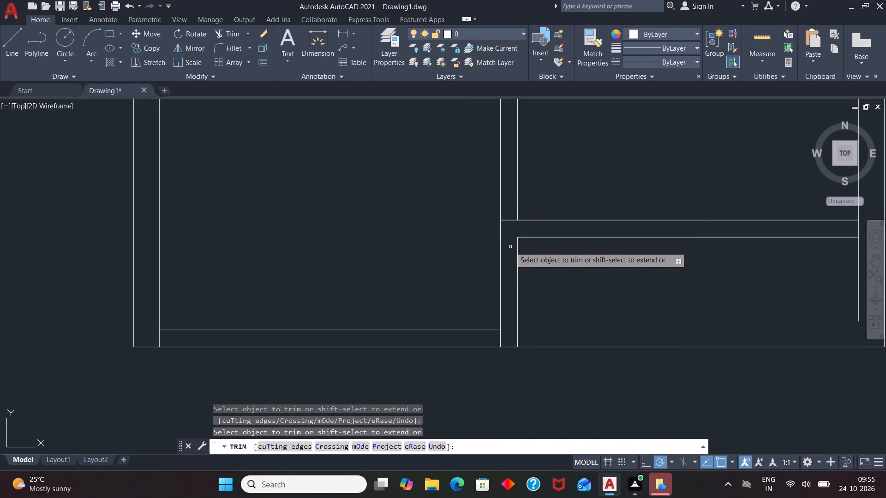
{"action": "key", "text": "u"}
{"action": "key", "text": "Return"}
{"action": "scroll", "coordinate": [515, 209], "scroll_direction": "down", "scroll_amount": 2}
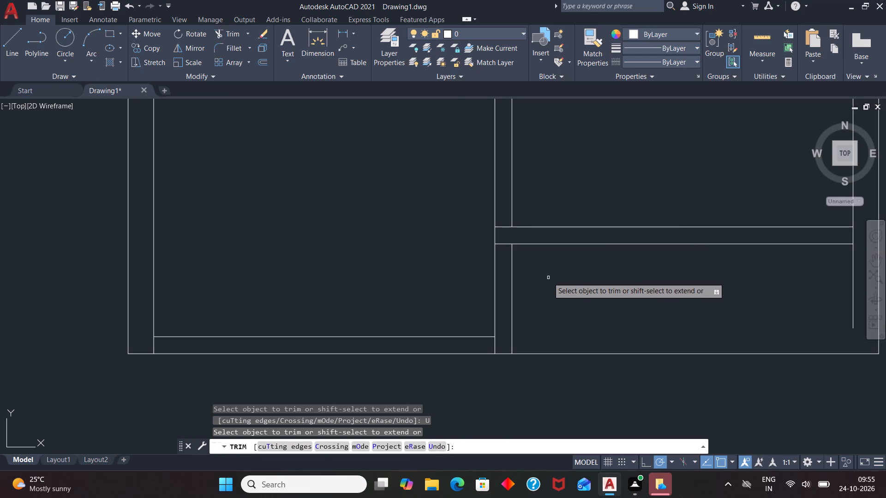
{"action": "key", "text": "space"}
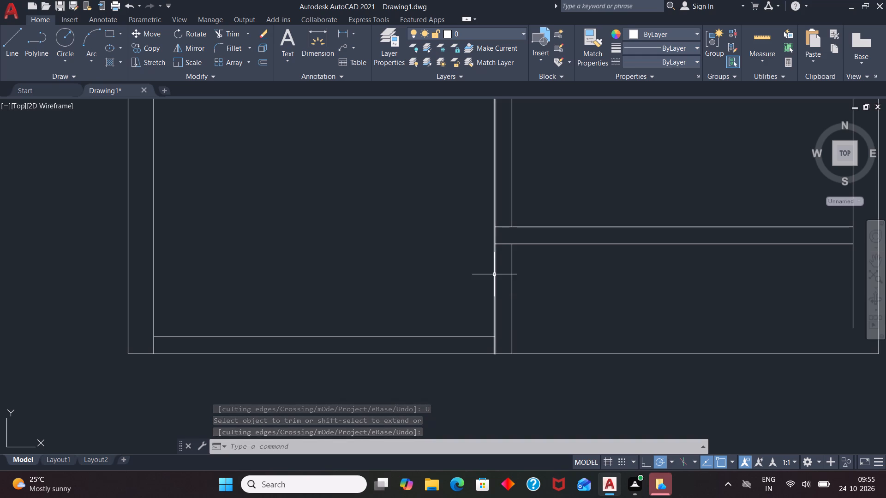
Draw a 6-inch by 6-inch wall stub projecting left from the central wall at the lower-right cross wall's end.
{"action": "key", "text": "l"}
{"action": "key", "text": "Return"}
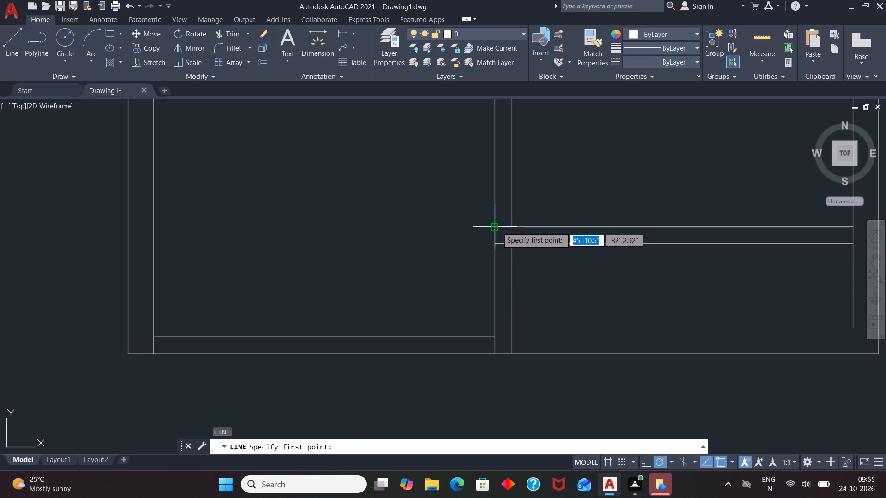
{"action": "left_click", "coordinate": [497, 227]}
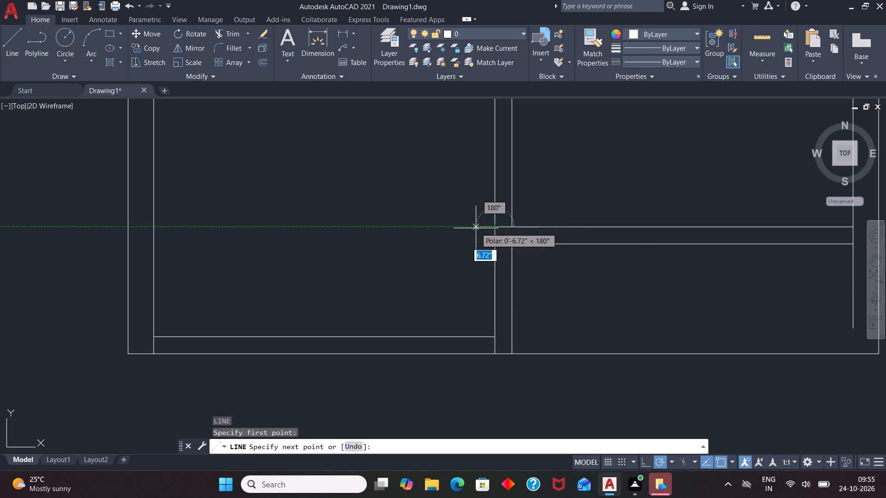
{"action": "key", "text": "6"}
{"action": "key", "text": "Return"}
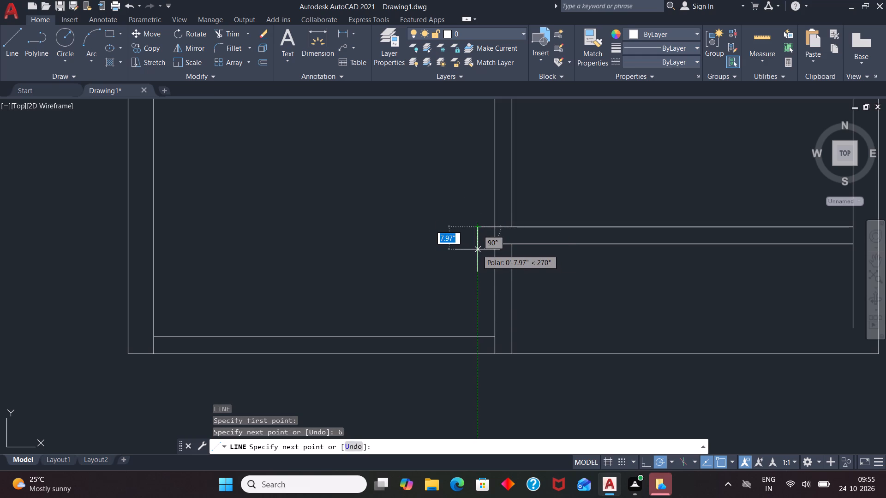
{"action": "key", "text": "6"}
{"action": "key", "text": "Return"}
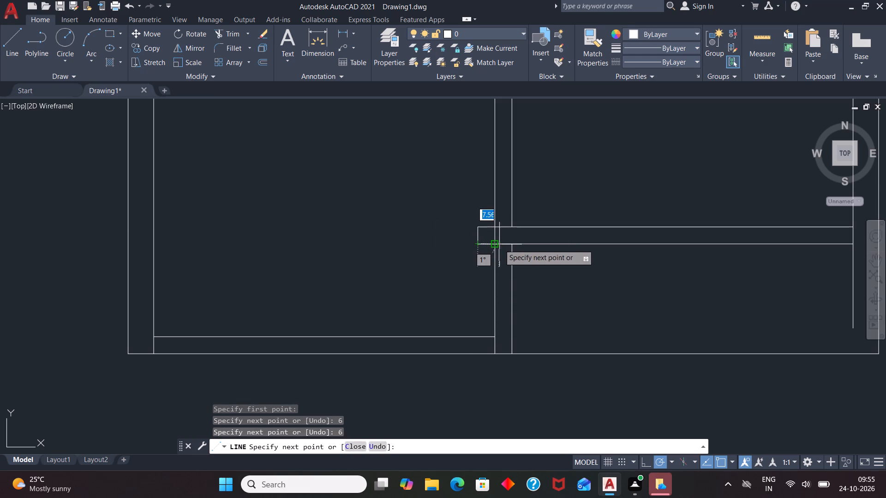
{"action": "left_click", "coordinate": [496, 244]}
{"action": "key", "text": "Escape"}
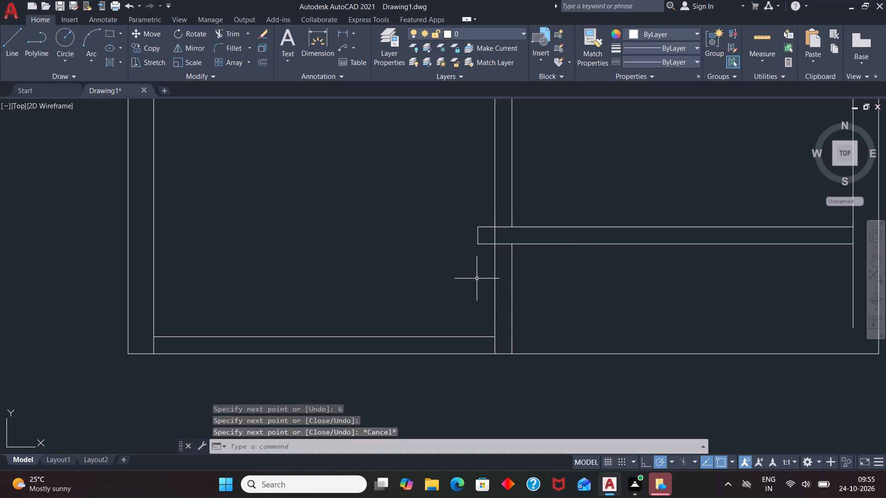
Trim the leftover lines where the central wall meets the cross wall and where its left line crosses the bottom wall.
{"action": "type", "text": "TR"}
{"action": "key", "text": "Return"}
{"action": "key", "text": "Return"}
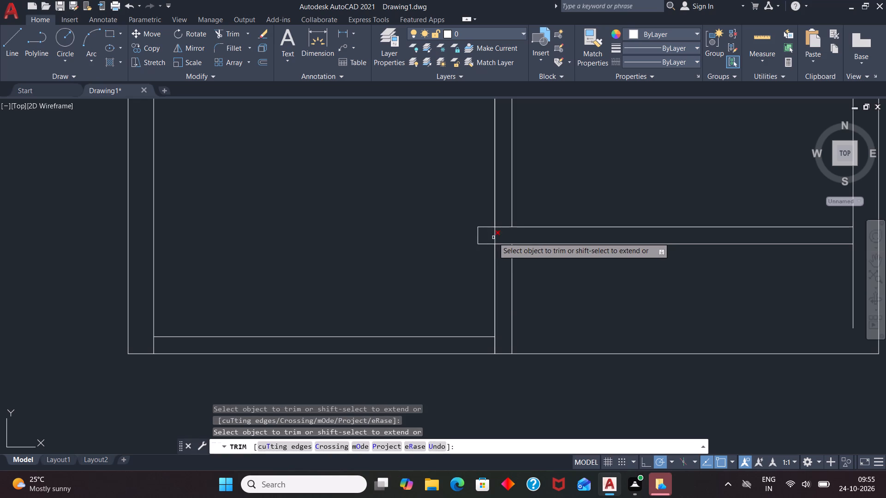
{"action": "left_click", "coordinate": [495, 236]}
{"action": "left_click", "coordinate": [503, 245]}
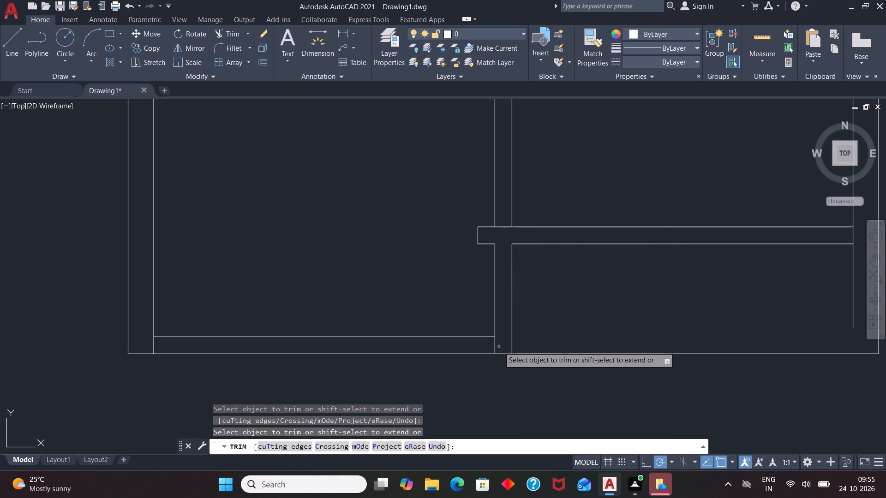
{"action": "left_click", "coordinate": [494, 344]}
{"action": "key", "text": "space"}
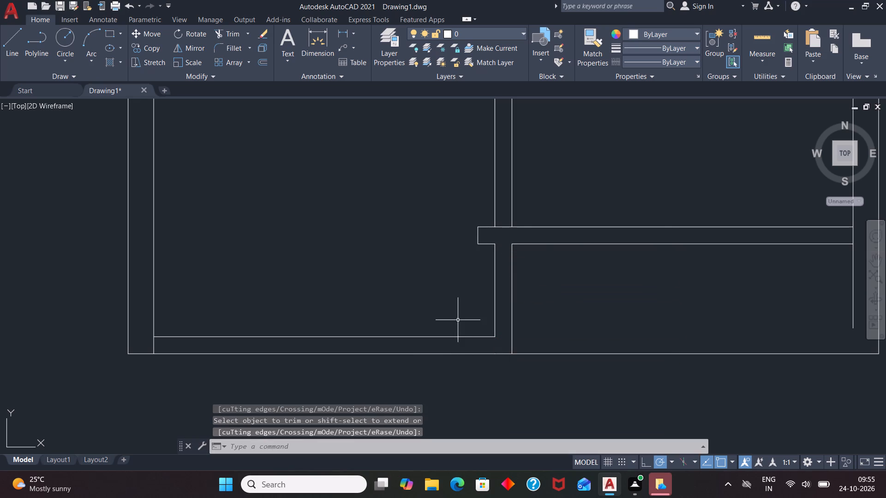
Trim away both central wall lines between the upper partition and the lower-right cross wall.
{"action": "scroll", "coordinate": [458, 319], "scroll_direction": "down", "scroll_amount": 2}
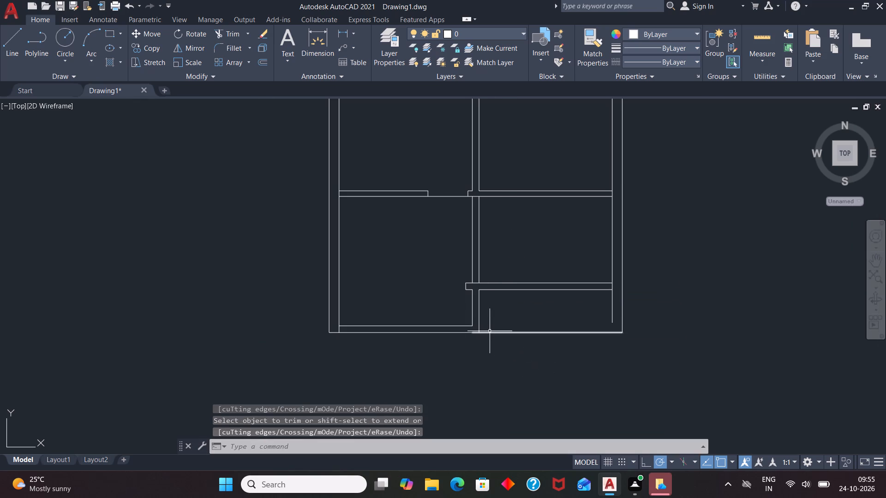
{"action": "key", "text": "t"}
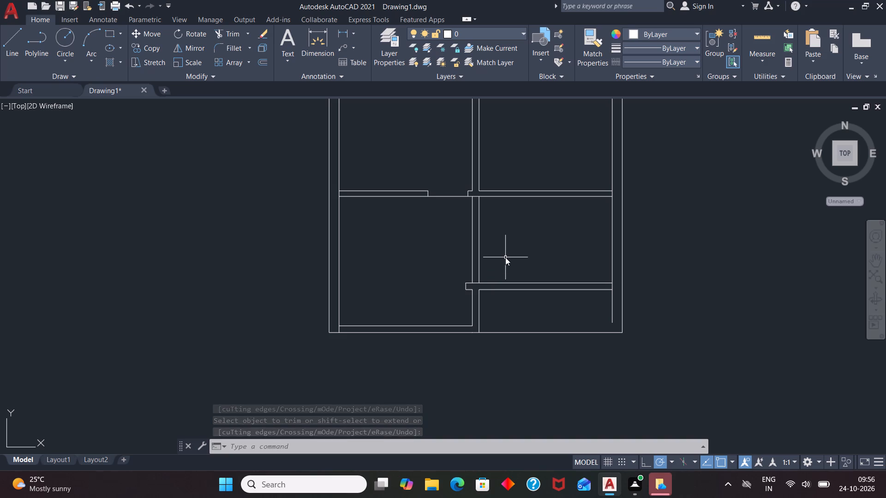
{"action": "key", "text": "r"}
{"action": "key", "text": "Return"}
{"action": "key", "text": "Return"}
{"action": "left_click_drag", "start_coordinate": [502, 255], "coordinate": [462, 262]}
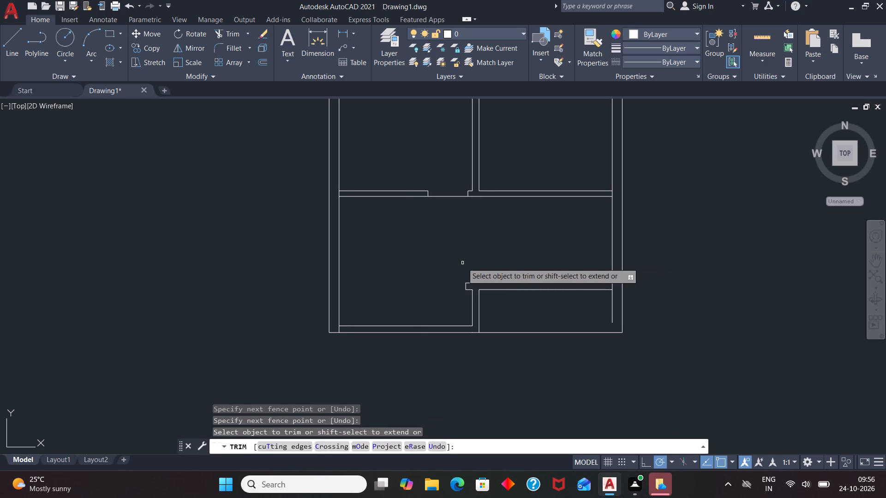
{"action": "key", "text": "Escape"}
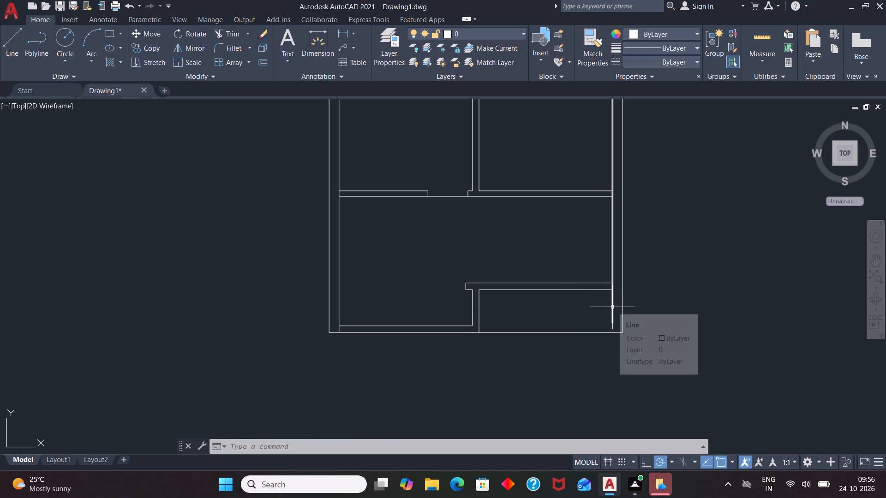
Trim the right outer wall's inner line below the lower-right cross wall.
{"action": "type", "text": "TR"}
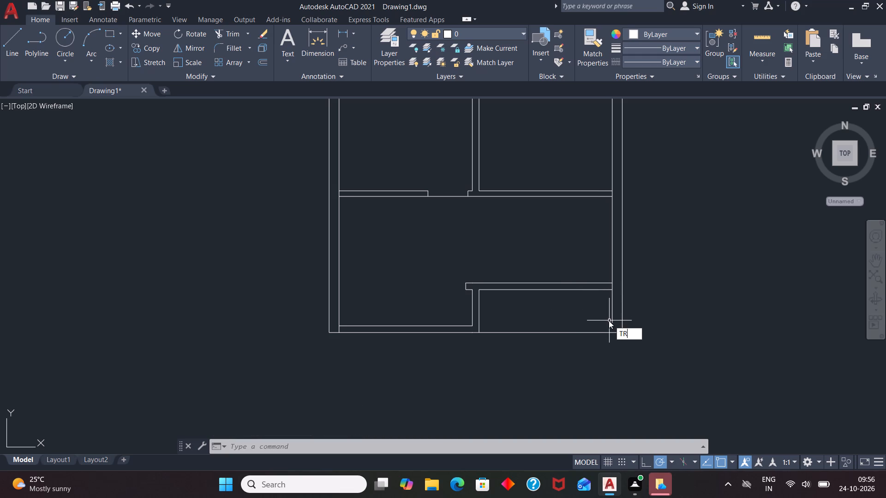
{"action": "key", "text": "Return"}
{"action": "key", "text": "Return"}
{"action": "left_click", "coordinate": [613, 303]}
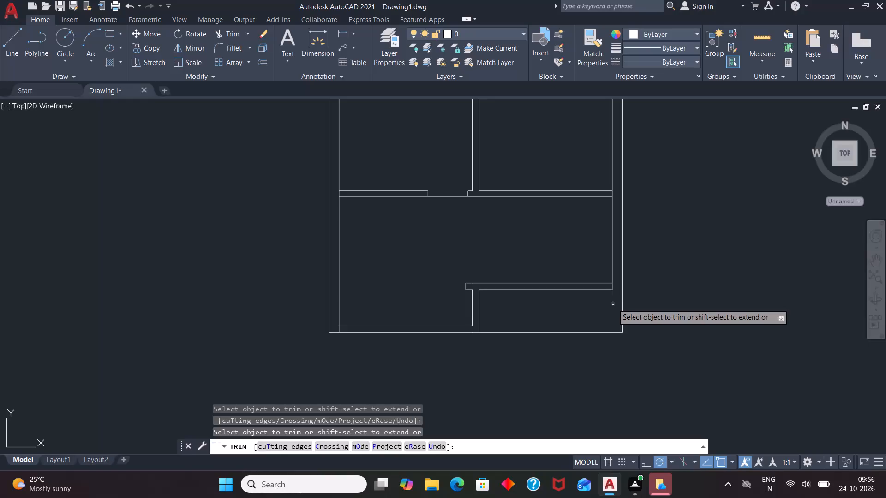
{"action": "key", "text": "Escape"}
Extend the cross wall's lower line to the right outer wall's outer line.
{"action": "type", "text": "EX"}
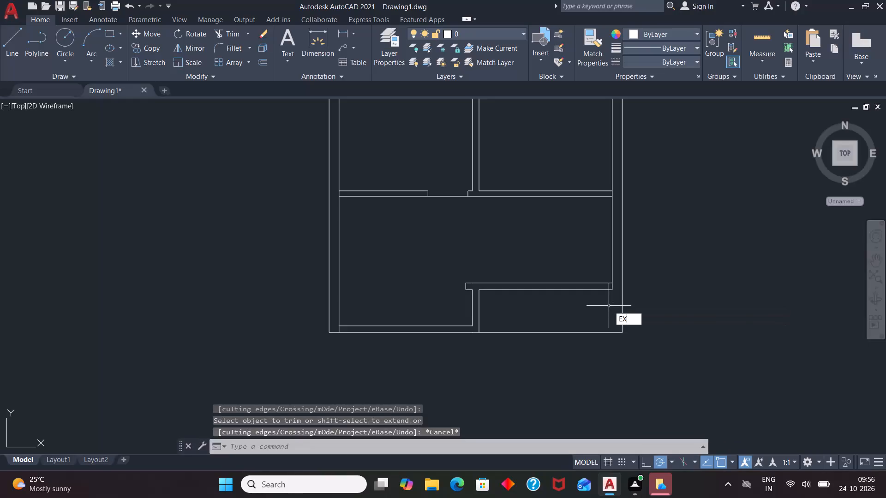
{"action": "key", "text": "Return"}
{"action": "key", "text": "Return"}
{"action": "left_click", "coordinate": [606, 289]}
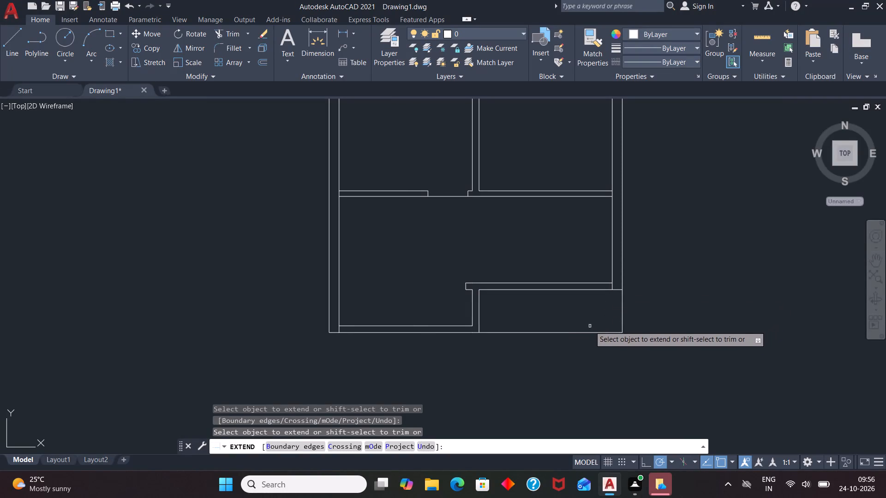
{"action": "key", "text": "Escape"}
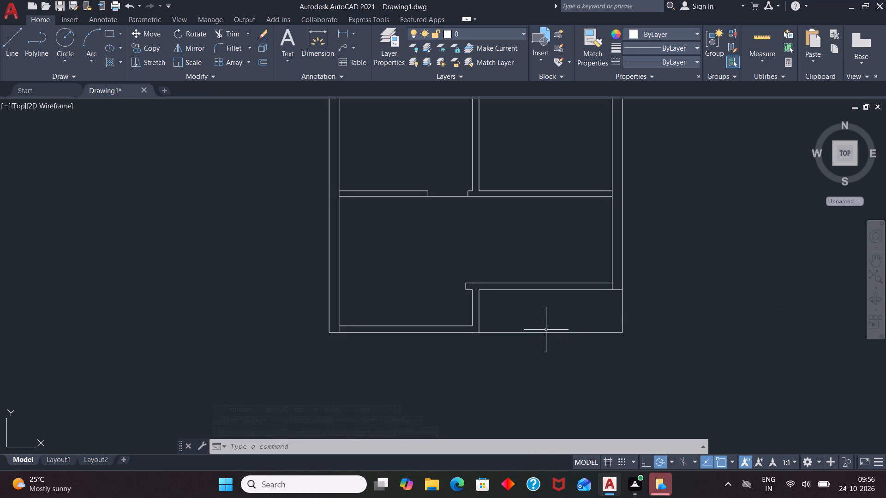
Measure the right outer line from the cross wall to the bottom corner with a linear dimension, and delete the dimension.
{"action": "type", "text": "DLI"}
{"action": "key", "text": "Return"}
{"action": "left_click", "coordinate": [623, 292]}
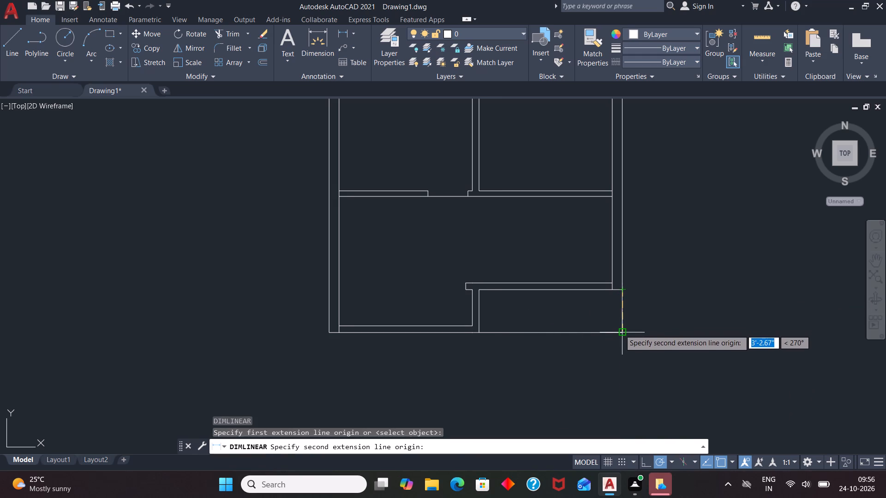
{"action": "left_click", "coordinate": [621, 332]}
{"action": "left_click", "coordinate": [632, 332]}
{"action": "scroll", "coordinate": [630, 319], "scroll_direction": "up", "scroll_amount": 2}
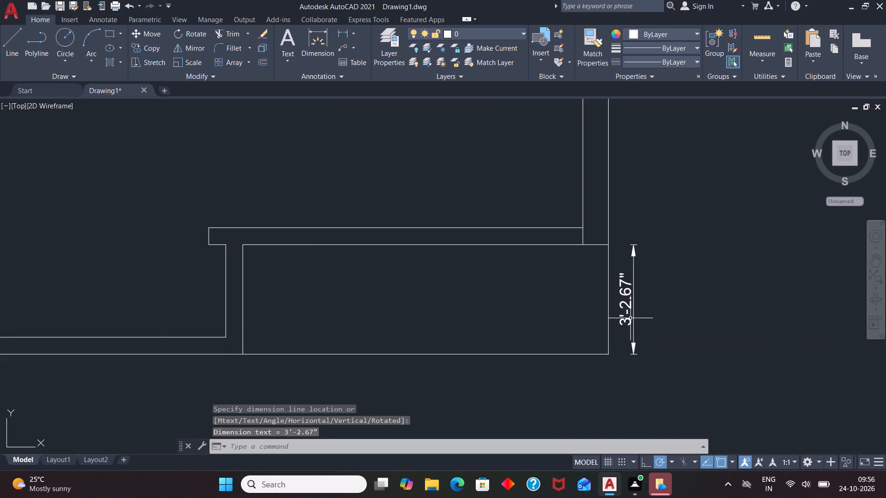
{"action": "left_click", "coordinate": [630, 318]}
{"action": "key", "text": "Delete"}
Break the right outer wall's outer line at its intersection with the cross wall's lower line.
{"action": "scroll", "coordinate": [634, 320], "scroll_direction": "down", "scroll_amount": 3}
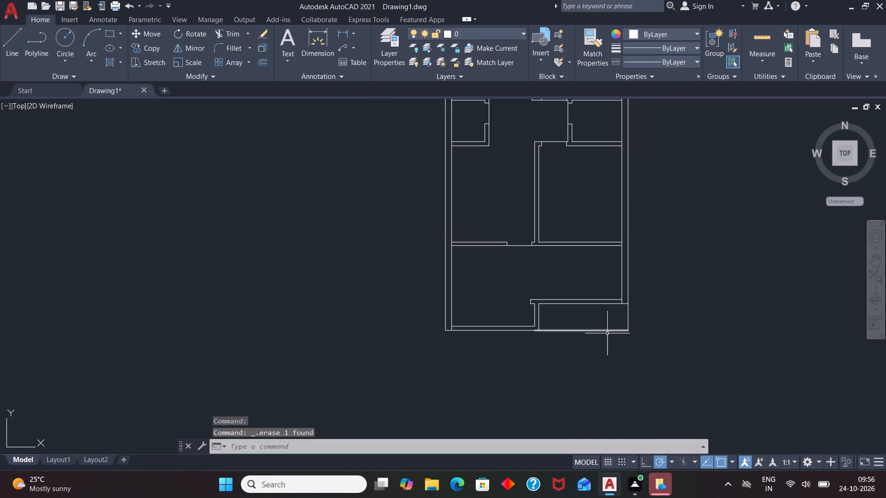
{"action": "scroll", "coordinate": [580, 332], "scroll_direction": "up", "scroll_amount": 2}
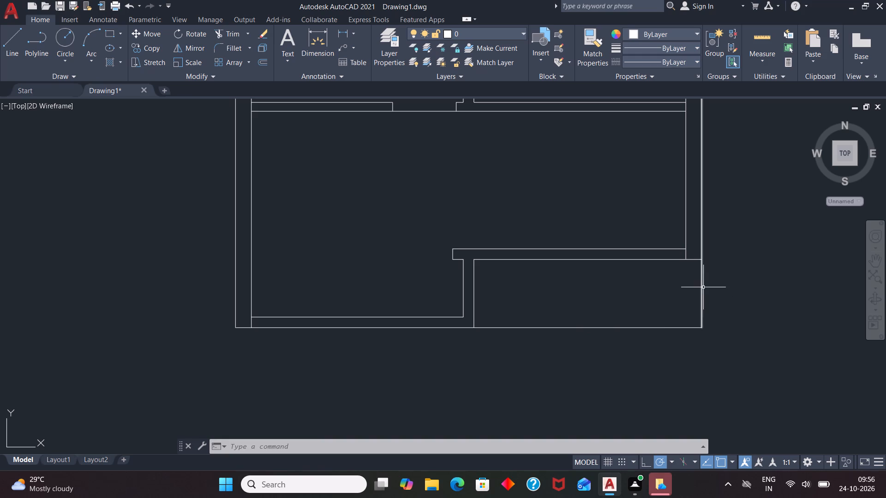
{"action": "type", "text": "BR"}
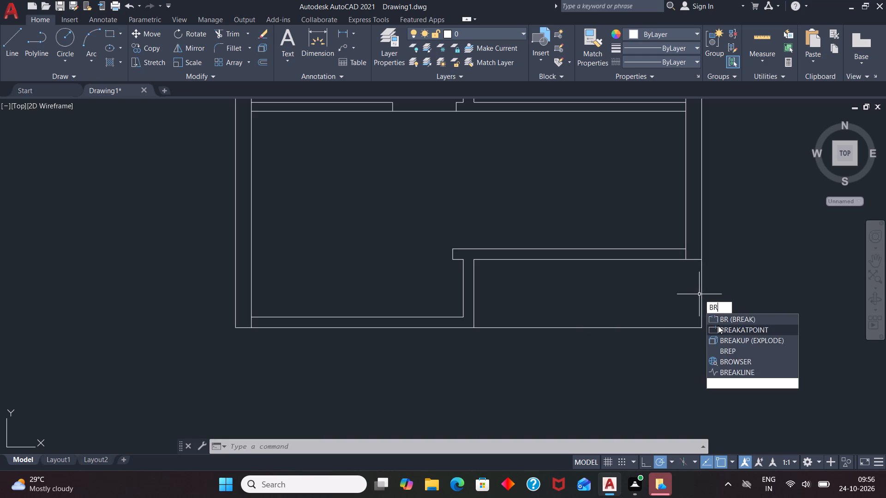
{"action": "left_click", "coordinate": [718, 326]}
{"action": "left_click", "coordinate": [700, 290]}
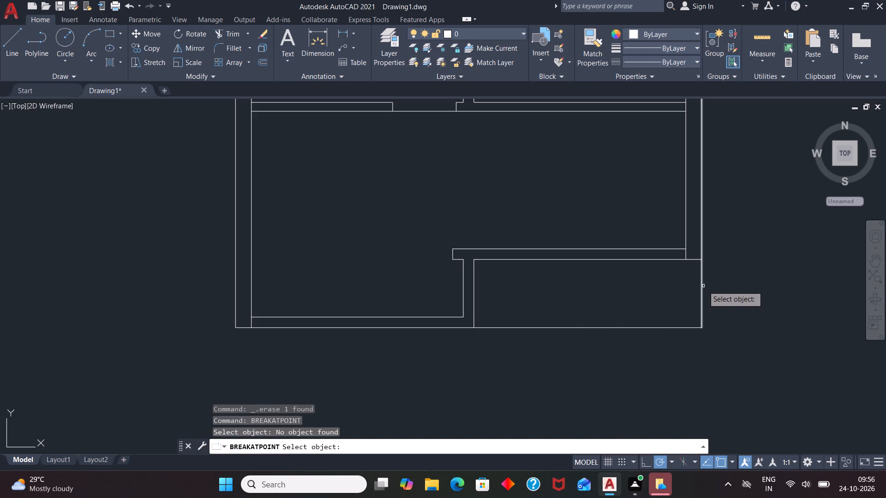
{"action": "left_click", "coordinate": [703, 286]}
{"action": "left_click", "coordinate": [703, 259]}
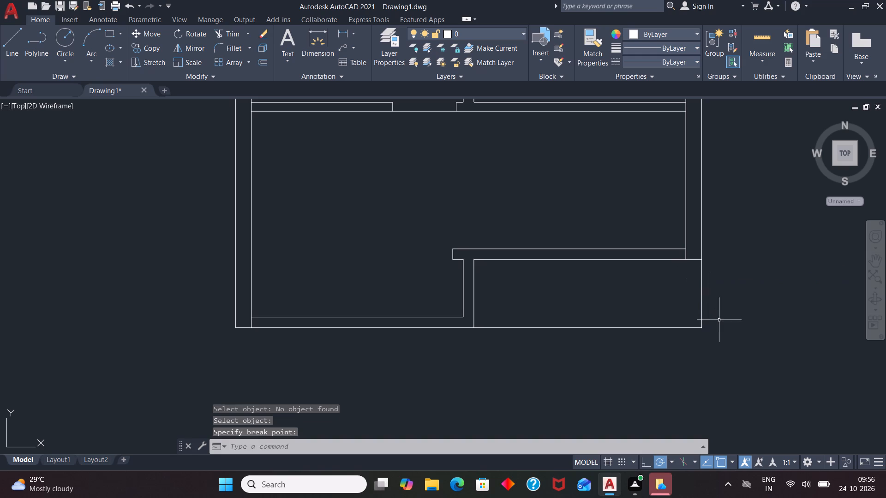
Offset the lower-right room's right outer line and bottom outer line 4 inches inward.
{"action": "key", "text": "o"}
{"action": "key", "text": "Return"}
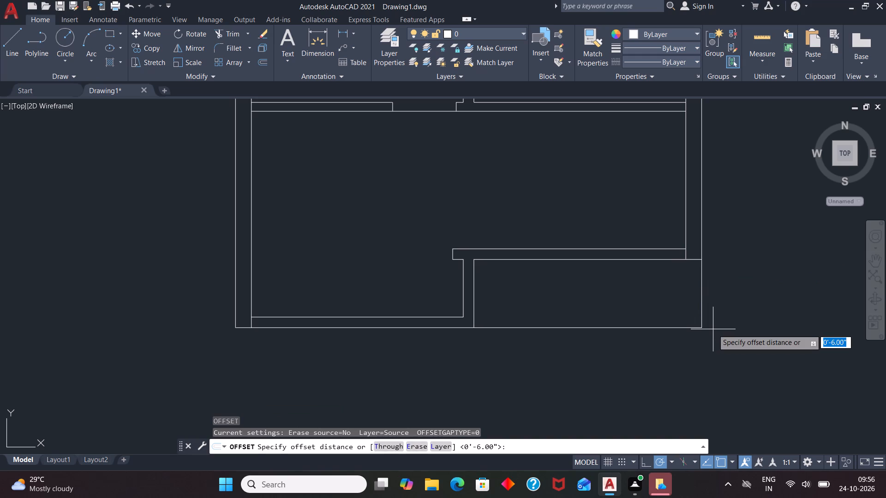
{"action": "key", "text": "4"}
{"action": "key", "text": "Return"}
{"action": "left_click", "coordinate": [702, 298]}
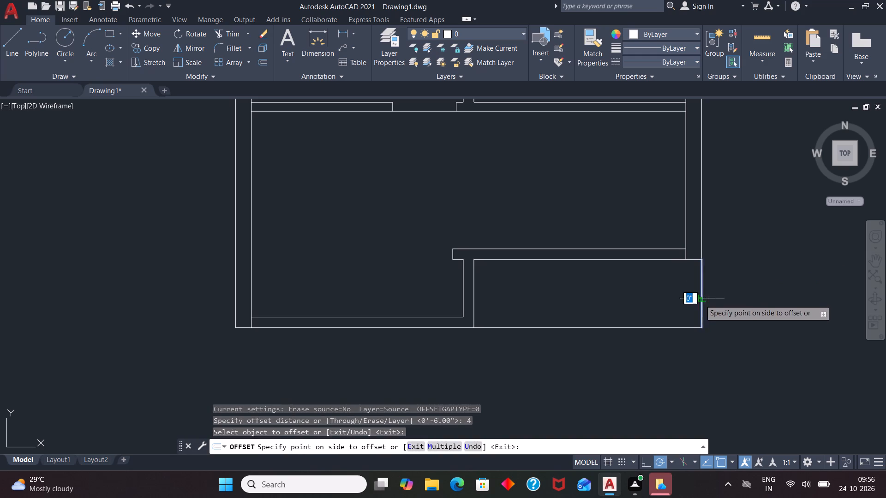
{"action": "left_click", "coordinate": [686, 304]}
{"action": "left_click", "coordinate": [678, 328]}
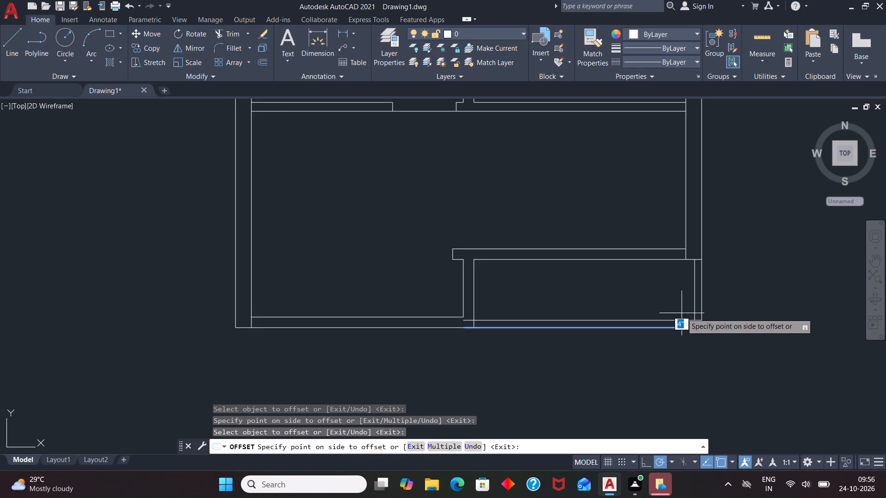
{"action": "left_click", "coordinate": [682, 313]}
{"action": "key", "text": "Escape"}
Trim the new bottom inner line across the central wall's thickness and beyond the right inner line.
{"action": "type", "text": "TR"}
{"action": "key", "text": "Return"}
{"action": "key", "text": "Return"}
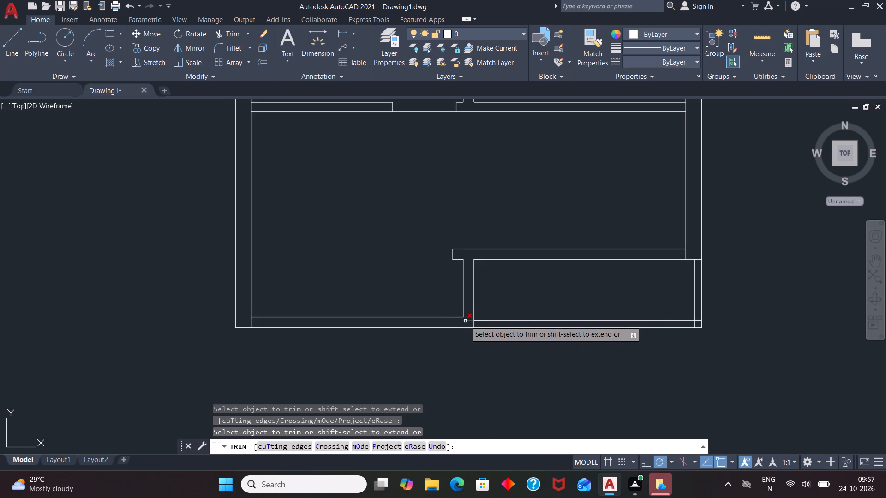
{"action": "left_click", "coordinate": [466, 321]}
{"action": "left_click", "coordinate": [698, 322]}
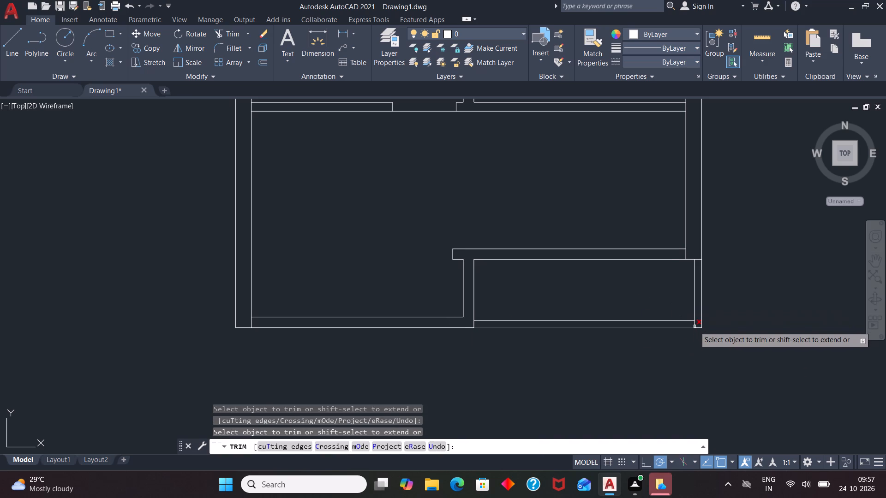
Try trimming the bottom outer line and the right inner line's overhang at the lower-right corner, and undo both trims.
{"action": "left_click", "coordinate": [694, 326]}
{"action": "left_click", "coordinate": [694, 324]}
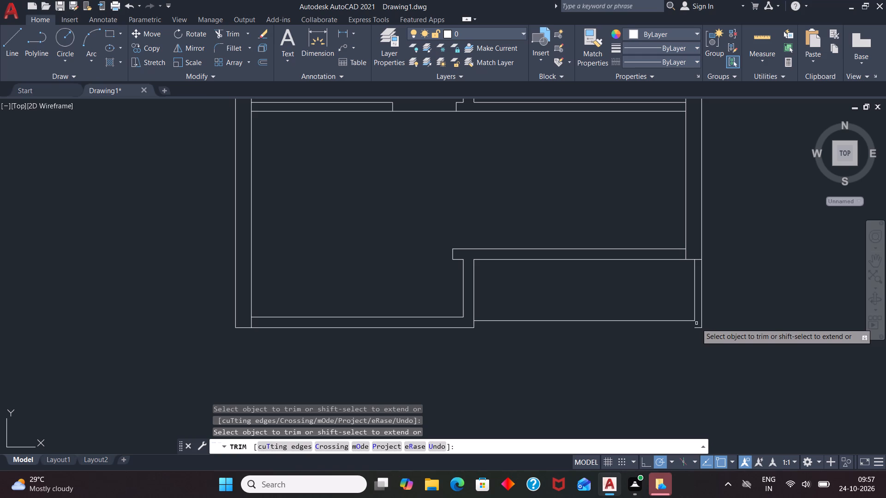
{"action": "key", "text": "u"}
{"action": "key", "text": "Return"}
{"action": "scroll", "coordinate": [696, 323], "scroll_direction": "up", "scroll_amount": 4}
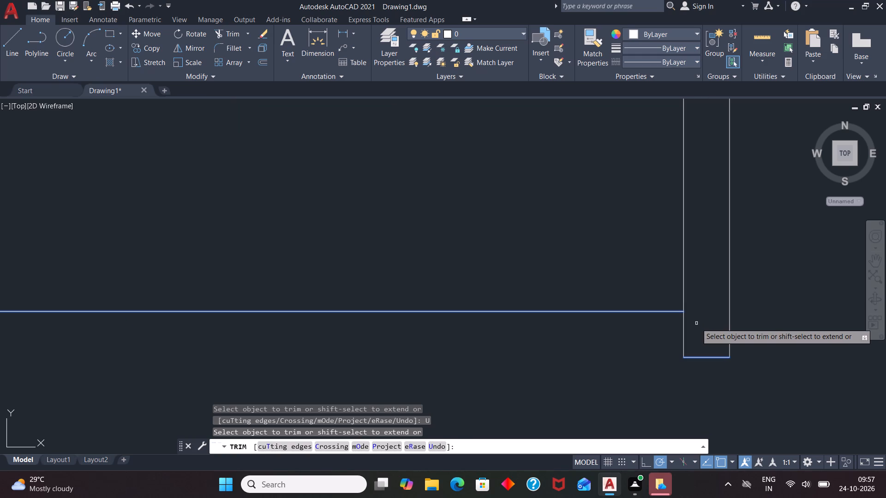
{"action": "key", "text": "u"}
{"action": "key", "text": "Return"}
Trim the right inner line's overhang below the bottom inner line at the lower-right corner.
{"action": "scroll", "coordinate": [696, 323], "scroll_direction": "up", "scroll_amount": 3}
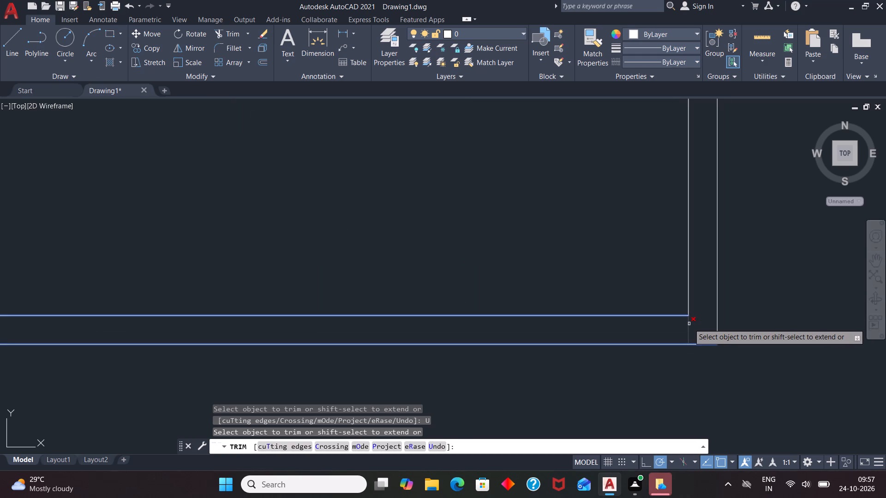
{"action": "left_click", "coordinate": [689, 324]}
{"action": "scroll", "coordinate": [710, 310], "scroll_direction": "down", "scroll_amount": 2}
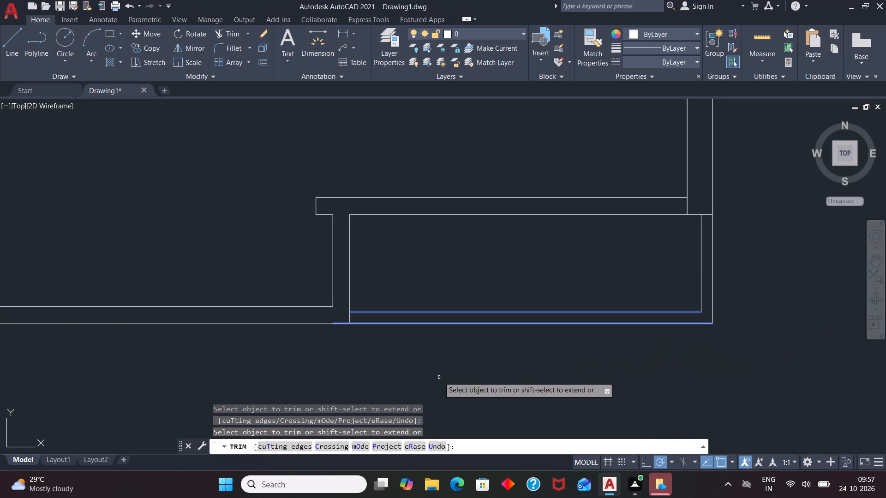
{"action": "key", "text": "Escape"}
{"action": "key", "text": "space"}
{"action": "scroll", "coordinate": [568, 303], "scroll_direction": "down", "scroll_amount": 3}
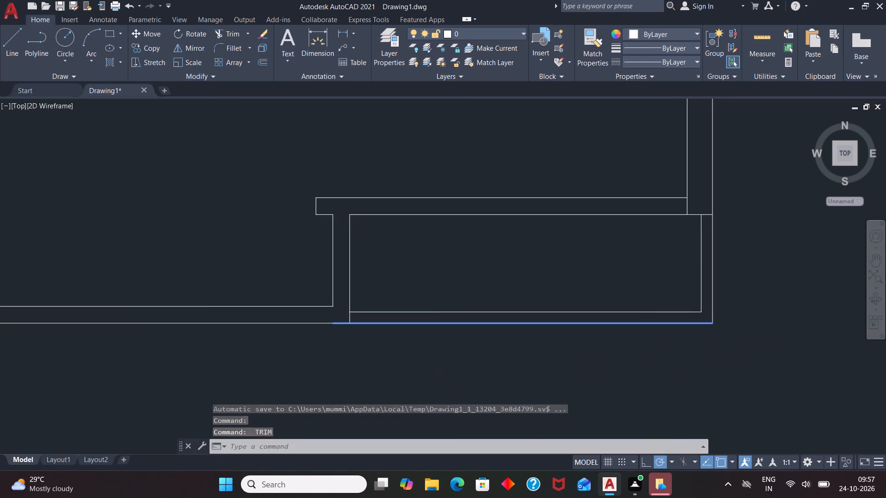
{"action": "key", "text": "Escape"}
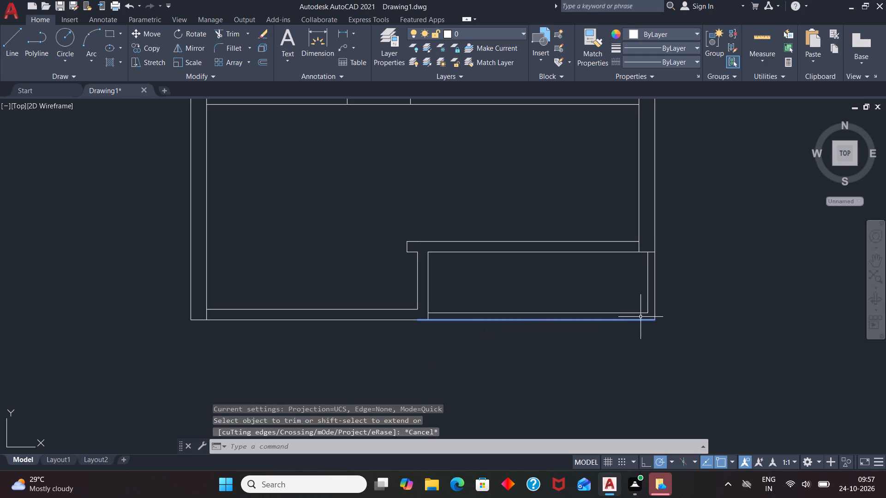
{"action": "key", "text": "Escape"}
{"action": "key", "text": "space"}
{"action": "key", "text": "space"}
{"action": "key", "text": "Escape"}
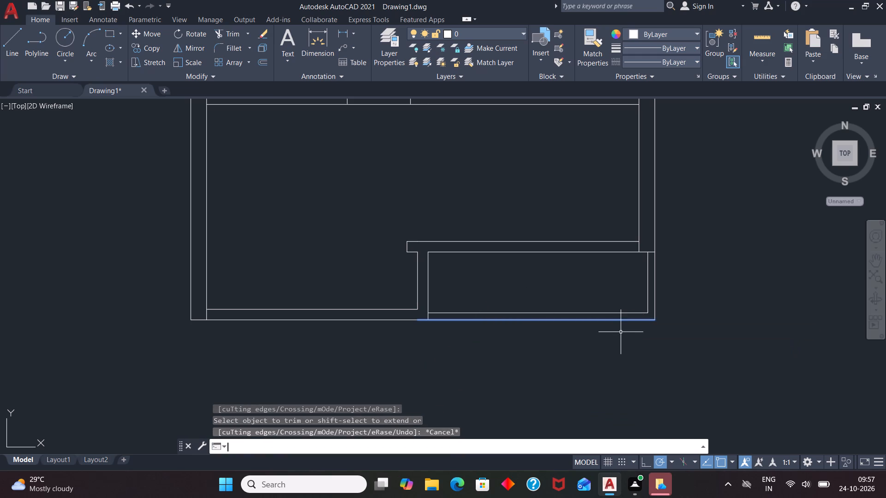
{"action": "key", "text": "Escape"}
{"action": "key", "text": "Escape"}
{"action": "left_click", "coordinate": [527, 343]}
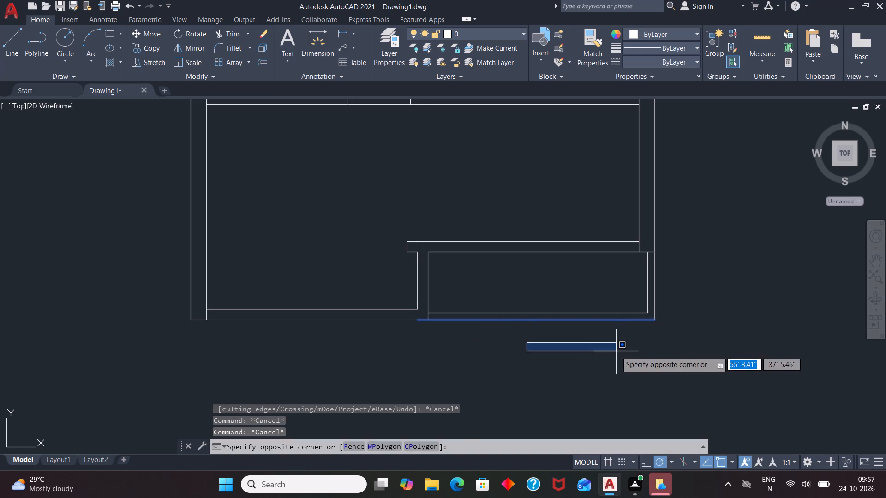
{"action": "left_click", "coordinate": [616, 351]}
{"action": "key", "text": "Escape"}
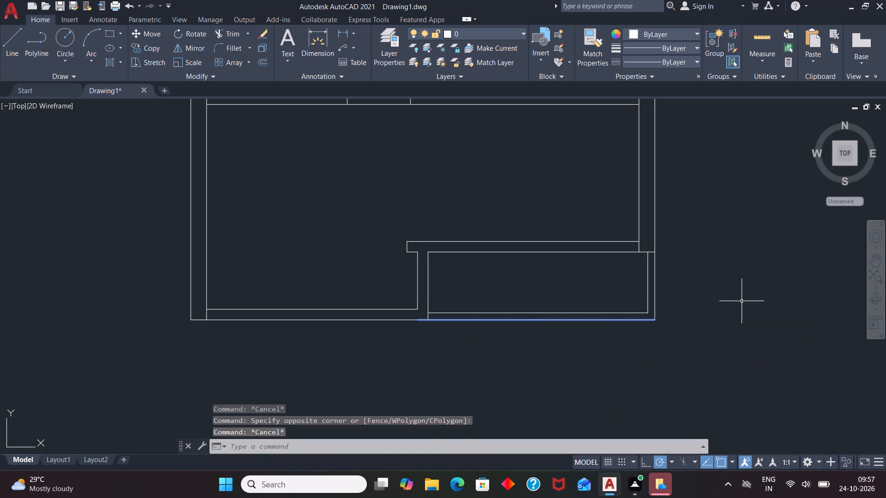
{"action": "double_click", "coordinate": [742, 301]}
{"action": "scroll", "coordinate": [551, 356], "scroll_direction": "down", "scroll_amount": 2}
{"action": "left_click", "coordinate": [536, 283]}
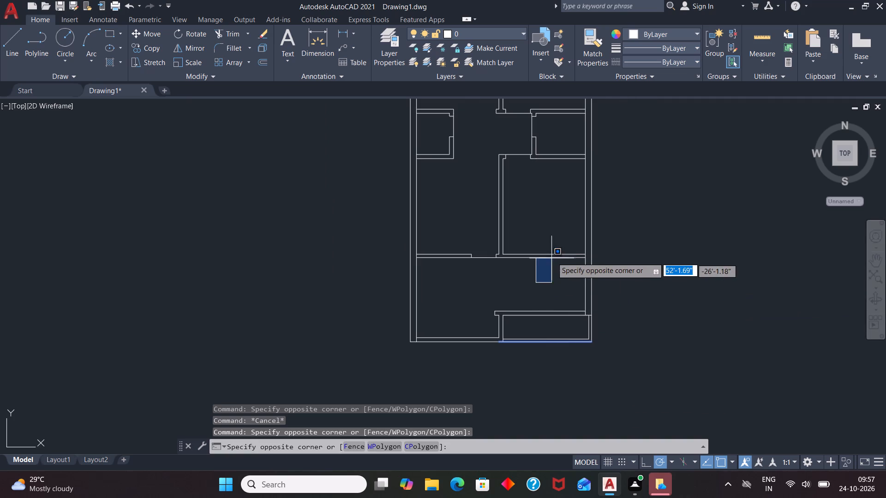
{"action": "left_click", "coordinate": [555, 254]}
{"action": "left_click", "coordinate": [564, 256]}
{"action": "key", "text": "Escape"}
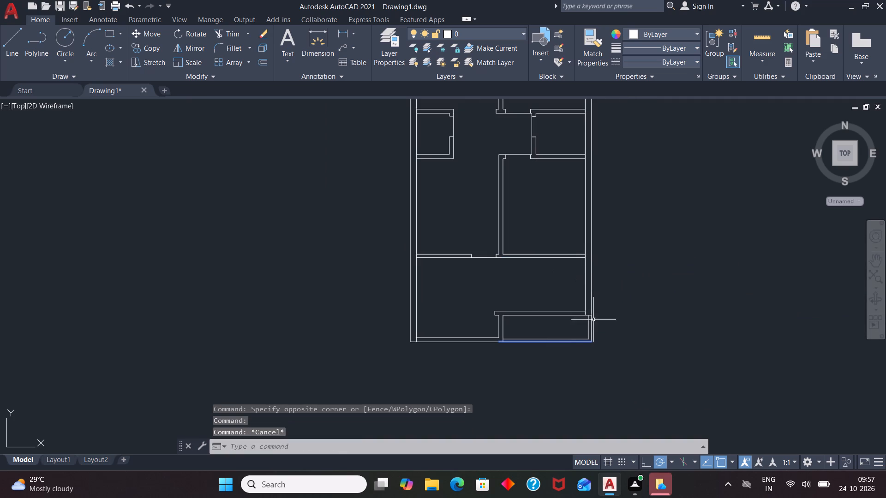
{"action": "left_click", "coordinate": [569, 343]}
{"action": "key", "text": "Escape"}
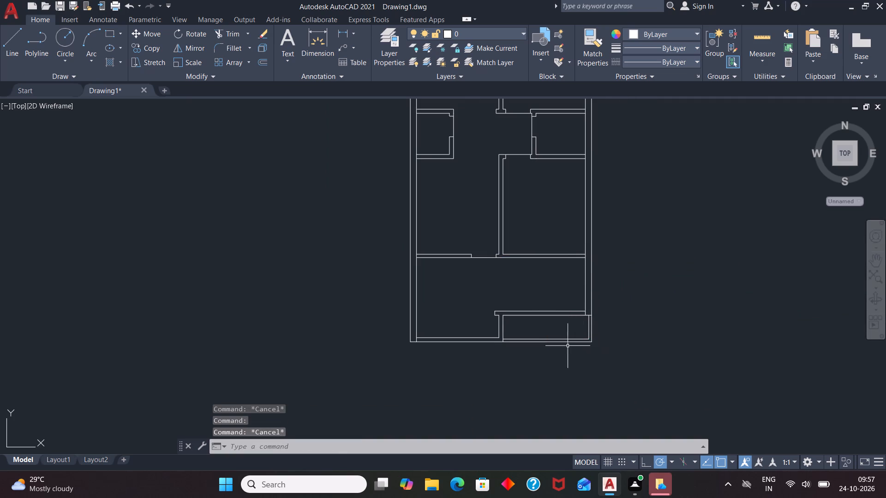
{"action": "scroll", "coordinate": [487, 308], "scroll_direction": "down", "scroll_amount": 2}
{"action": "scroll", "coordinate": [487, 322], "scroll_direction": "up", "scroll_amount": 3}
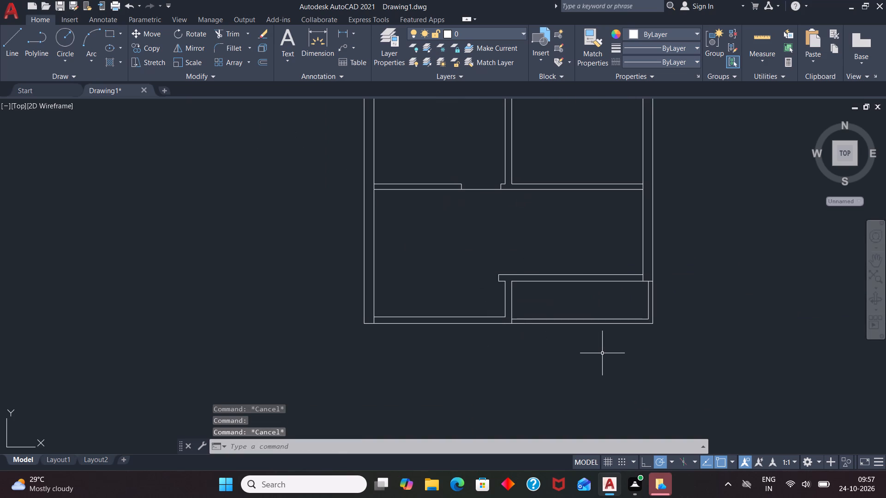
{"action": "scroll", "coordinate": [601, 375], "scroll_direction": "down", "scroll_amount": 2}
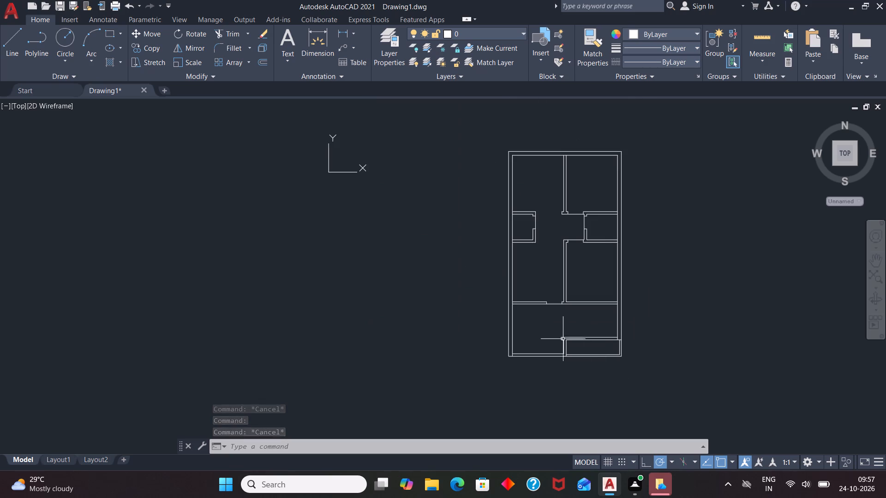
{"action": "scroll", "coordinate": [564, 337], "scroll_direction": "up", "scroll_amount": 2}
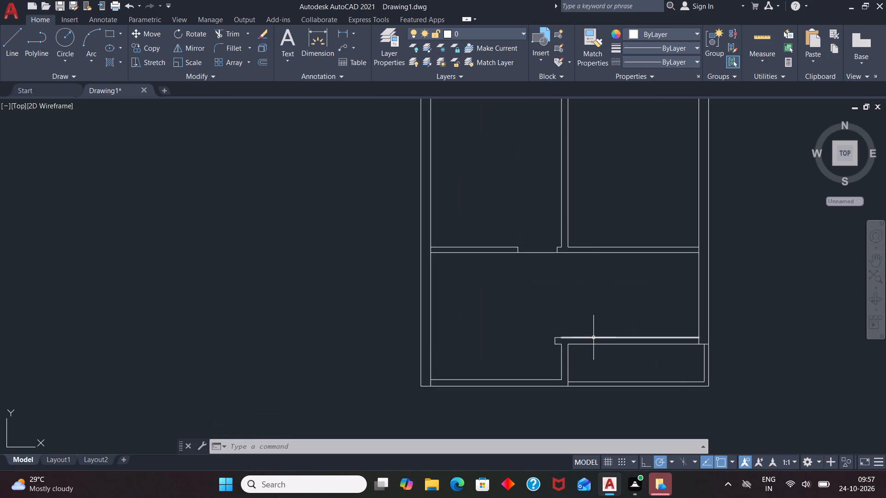
Draw a vertical line about 6'-6" long from the lower cross partition down to the lower-right room's top wall, slightly right of the central wall.
{"action": "key", "text": "l"}
{"action": "key", "text": "Return"}
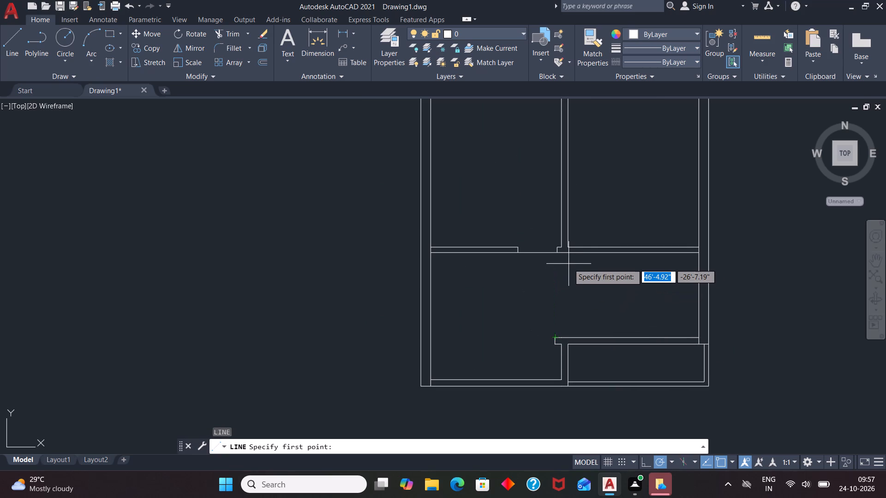
{"action": "scroll", "coordinate": [569, 262], "scroll_direction": "up", "scroll_amount": 2}
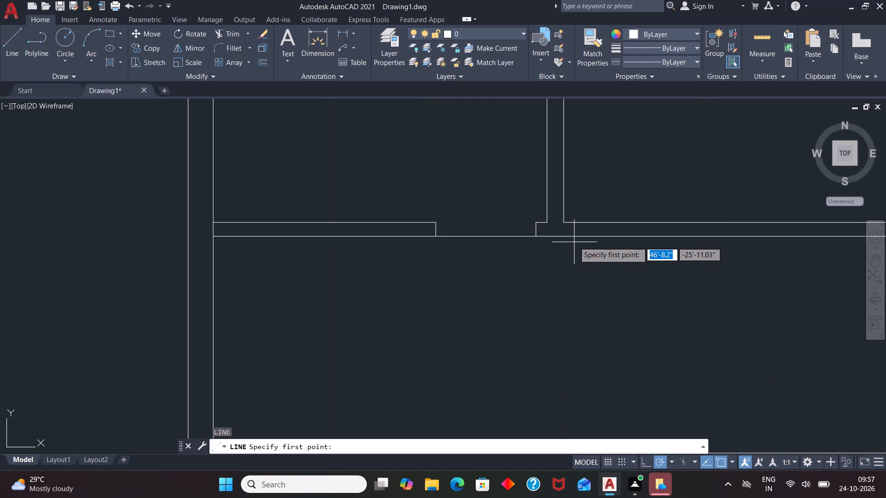
{"action": "left_click", "coordinate": [571, 239]}
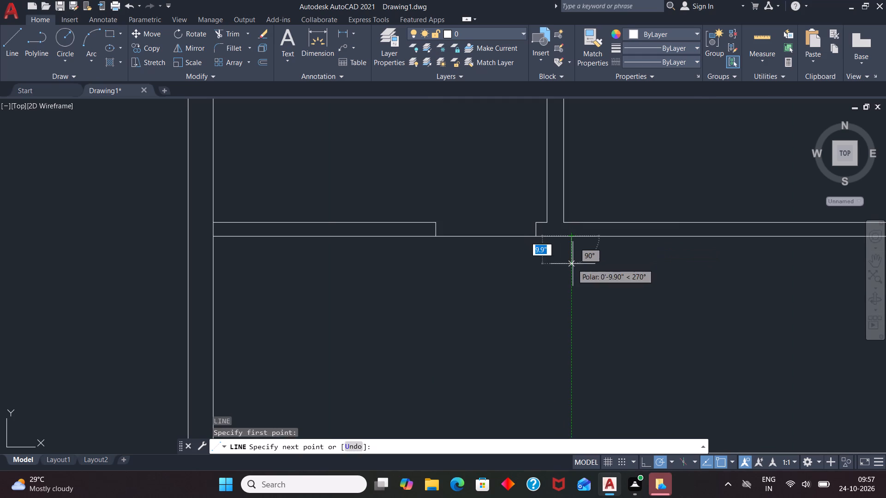
{"action": "scroll", "coordinate": [573, 265], "scroll_direction": "down", "scroll_amount": 1}
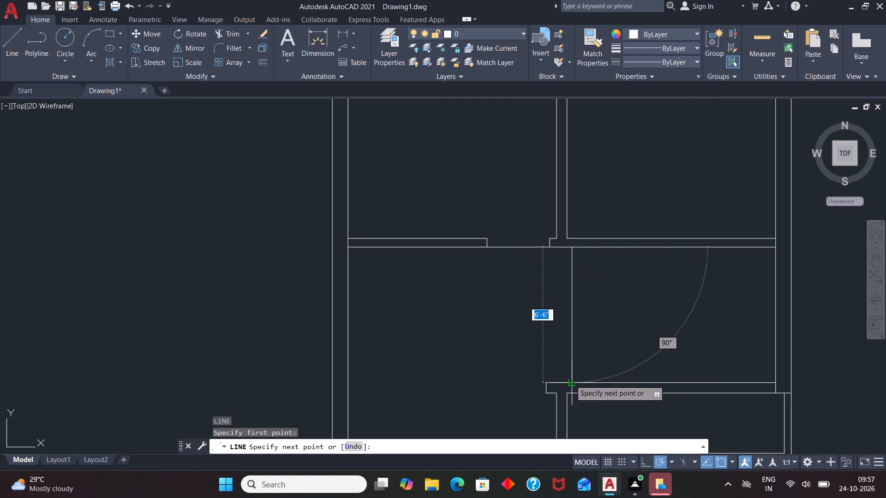
{"action": "left_click", "coordinate": [570, 379]}
{"action": "key", "text": "space"}
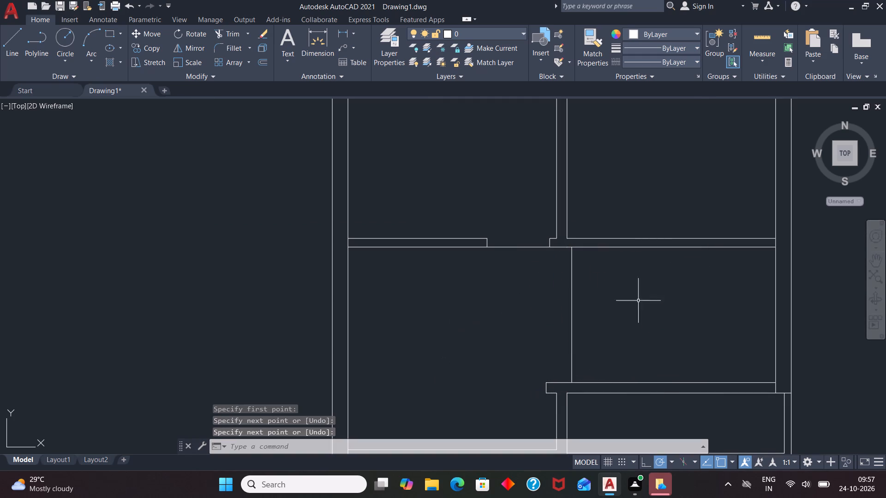
Break the right outer wall's inner line at its intersection with the lower cross partition's bottom line.
{"action": "scroll", "coordinate": [604, 255], "scroll_direction": "down", "scroll_amount": 1}
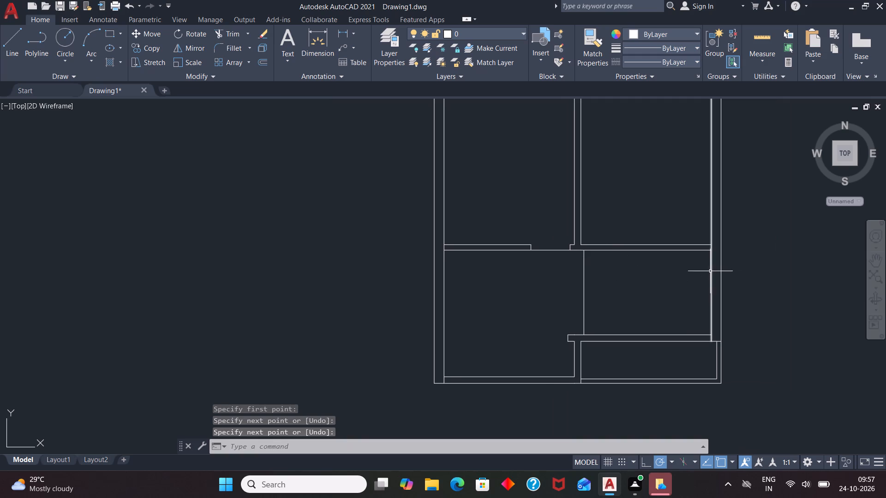
{"action": "key", "text": "b"}
{"action": "key", "text": "r"}
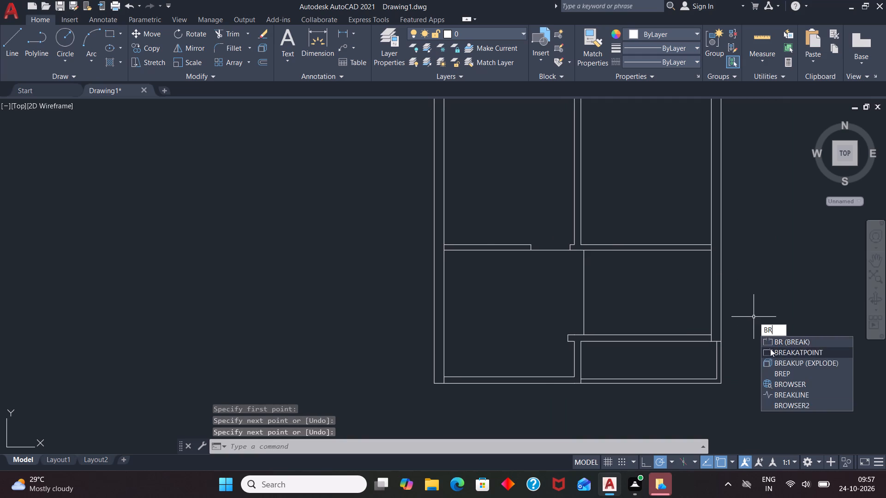
{"action": "left_click", "coordinate": [775, 353]}
{"action": "left_click", "coordinate": [712, 292]}
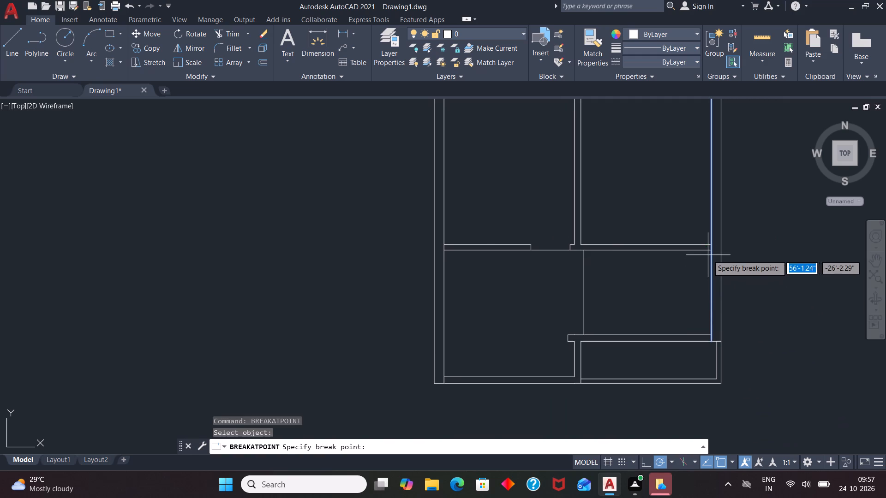
{"action": "scroll", "coordinate": [708, 255], "scroll_direction": "up", "scroll_amount": 4}
{"action": "left_click", "coordinate": [722, 220]}
{"action": "scroll", "coordinate": [660, 216], "scroll_direction": "down", "scroll_amount": 3}
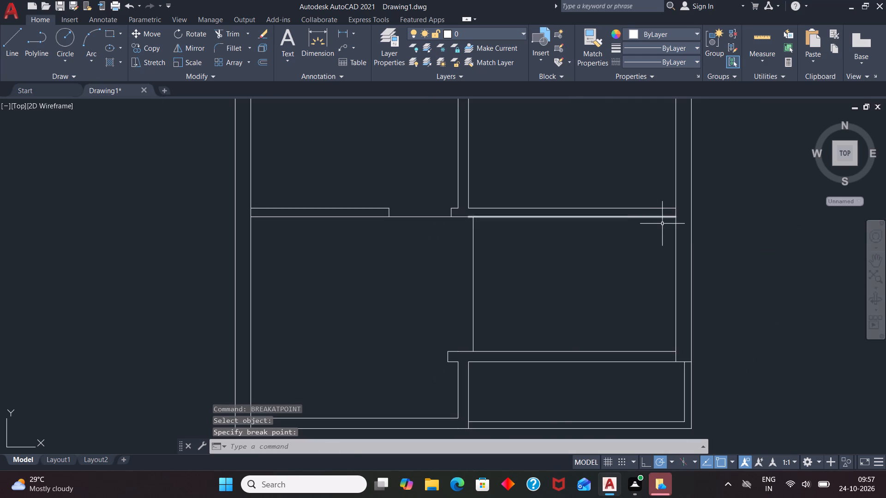
Break the right outer wall's inner line again where it meets the top line of the lower-right room's upper wall.
{"action": "key", "text": "v"}
{"action": "key", "text": "BackSpace"}
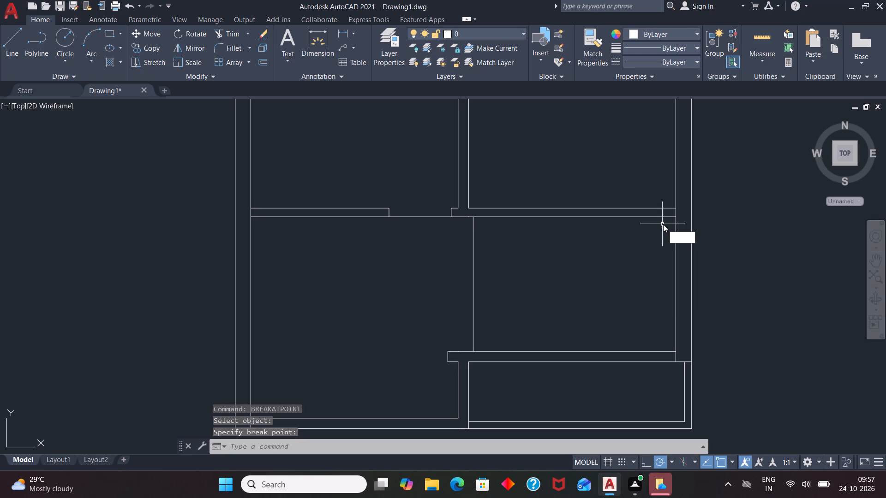
{"action": "key", "text": "b"}
{"action": "key", "text": "r"}
{"action": "left_click", "coordinate": [703, 257]}
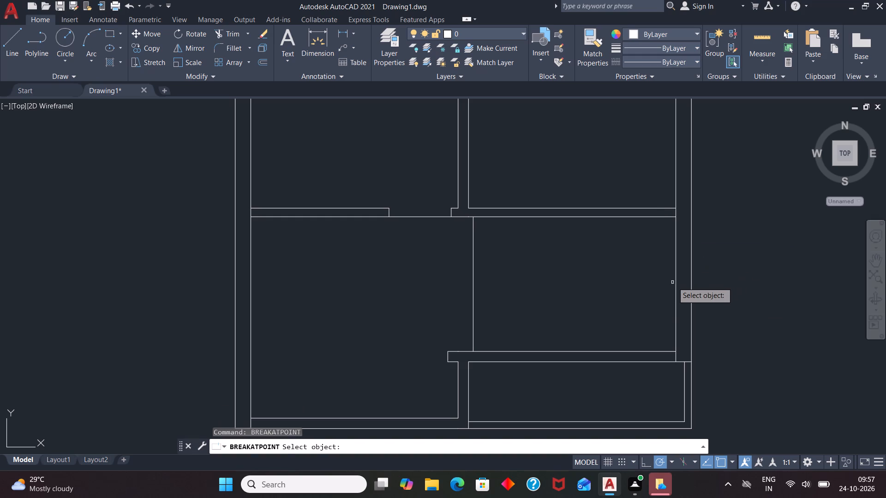
{"action": "left_click", "coordinate": [676, 281]}
{"action": "left_click", "coordinate": [676, 351]}
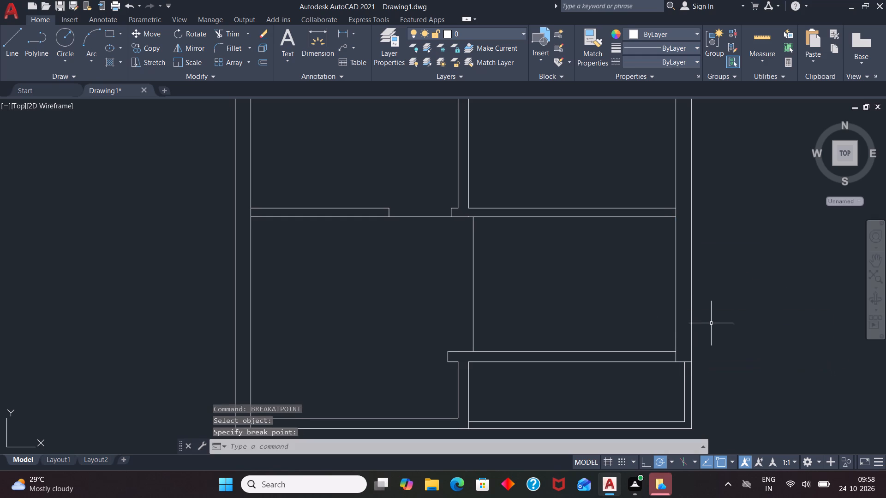
Offset the separated segment of the right wall's inner line 3' inward.
{"action": "key", "text": "o"}
{"action": "key", "text": "Return"}
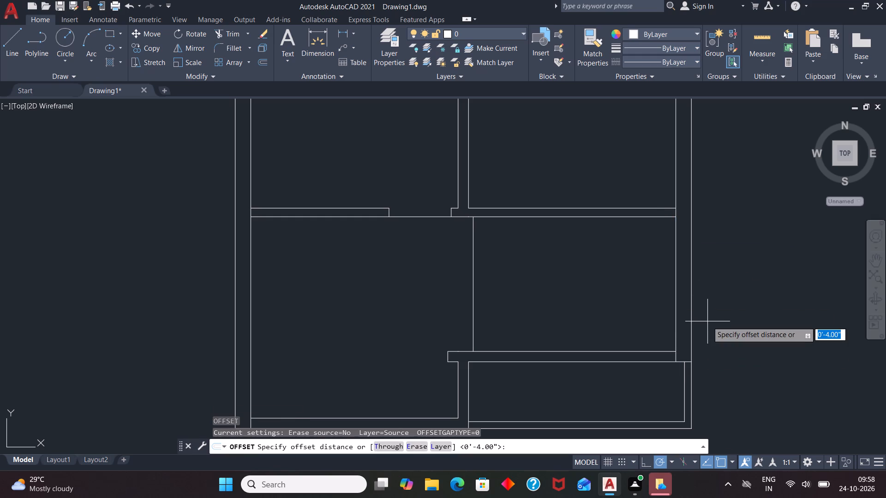
{"action": "key", "text": "3"}
{"action": "key", "text": "apostrophe"}
{"action": "key", "text": "Return"}
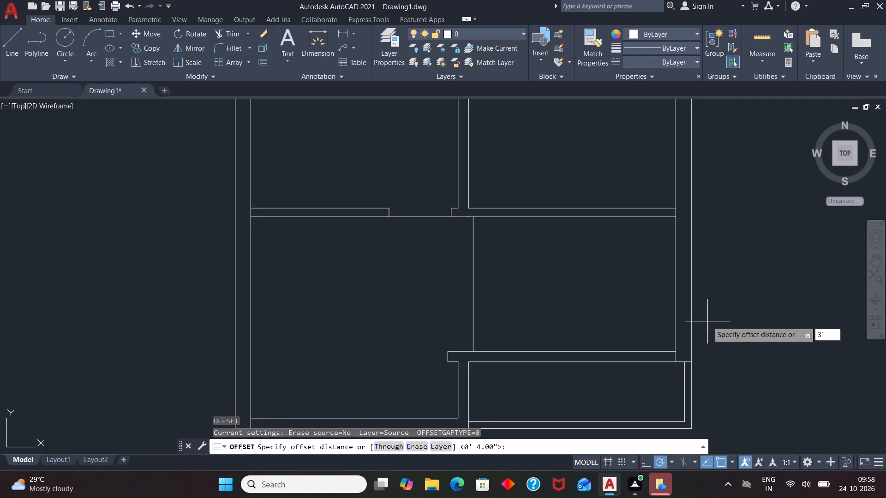
{"action": "left_click", "coordinate": [675, 289]}
{"action": "left_click", "coordinate": [653, 295]}
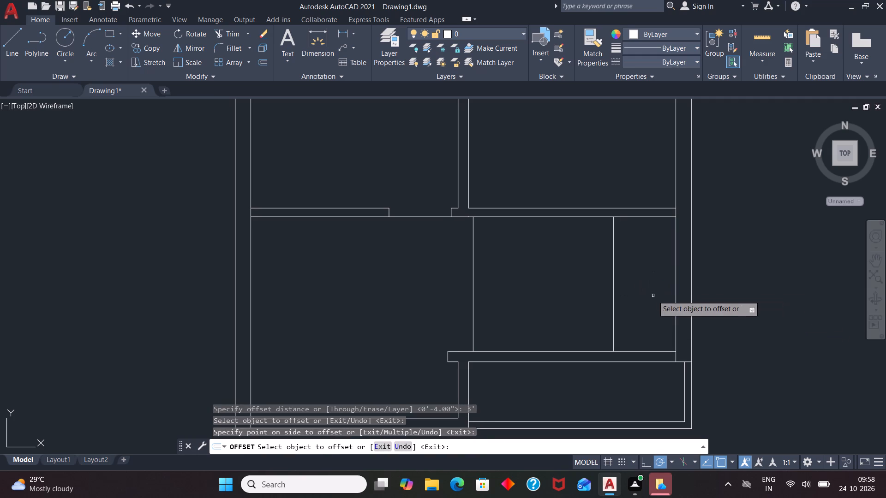
{"action": "key", "text": "Escape"}
Draw a horizontal line from the midpoint of the new offset line to the vertical line near the central wall.
{"action": "key", "text": "l"}
{"action": "key", "text": "Return"}
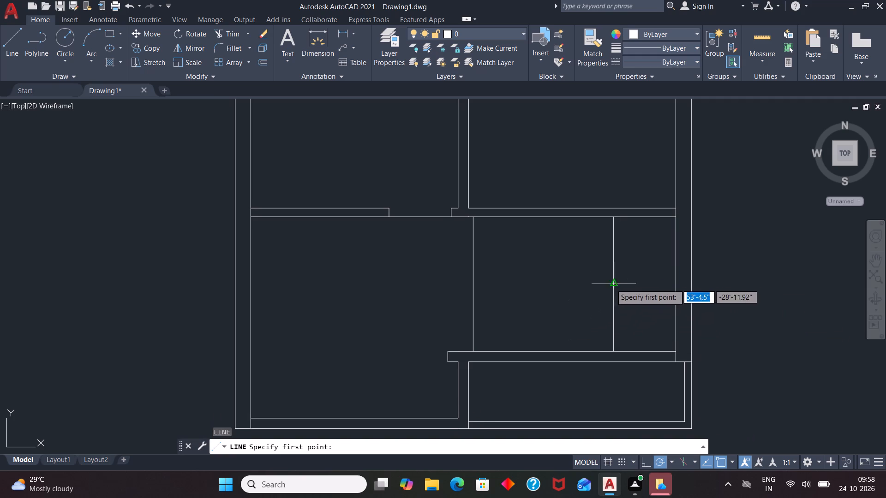
{"action": "left_click", "coordinate": [614, 285]}
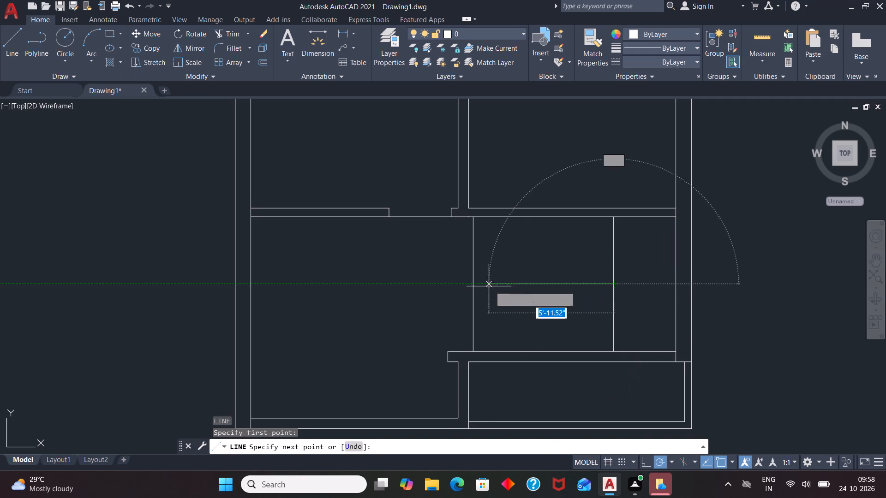
{"action": "left_click", "coordinate": [476, 285]}
{"action": "key", "text": "Escape"}
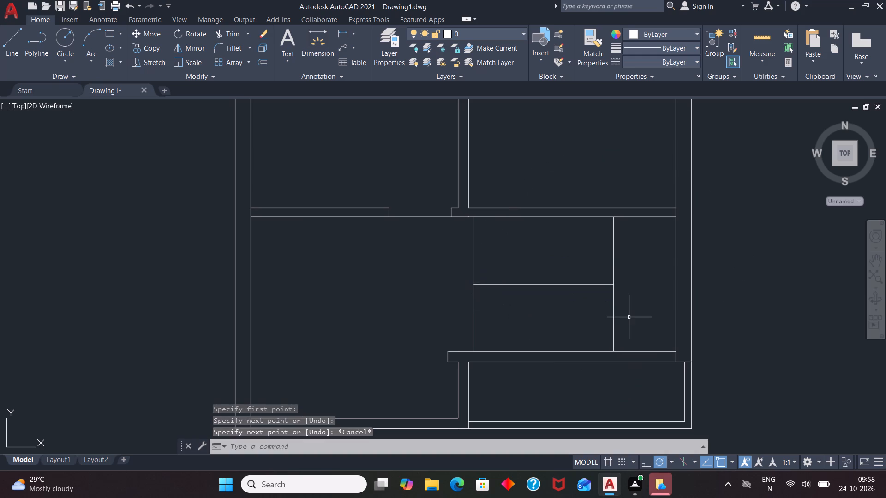
Measure the vertical distance from the lower-right room's top wall to the horizontal divider with a linear dimension, and delete the dimension.
{"action": "key", "text": "d"}
{"action": "type", "text": "LI"}
{"action": "key", "text": "Return"}
{"action": "left_click", "coordinate": [616, 350]}
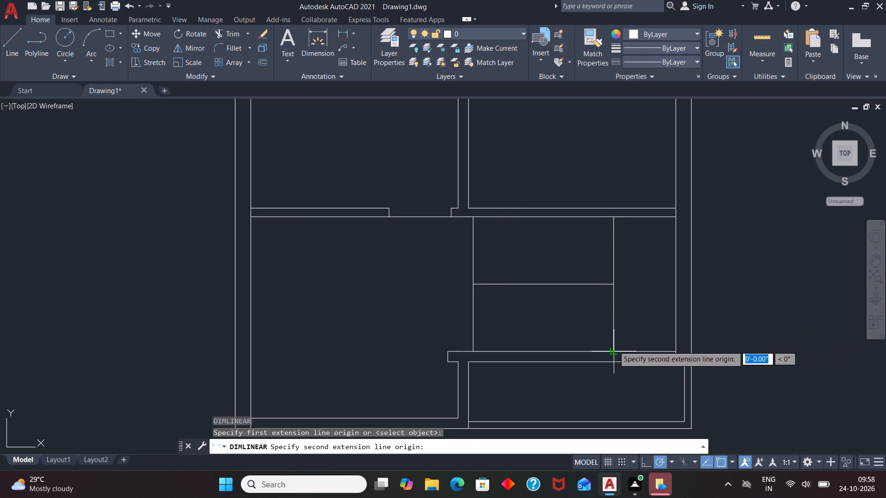
{"action": "left_click", "coordinate": [614, 285]}
{"action": "left_click", "coordinate": [622, 284]}
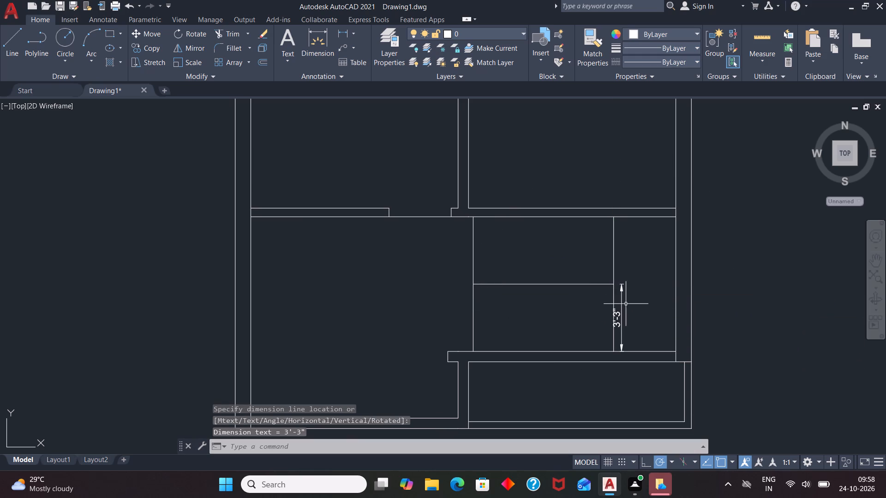
{"action": "left_click", "coordinate": [619, 311]}
{"action": "key", "text": "Delete"}
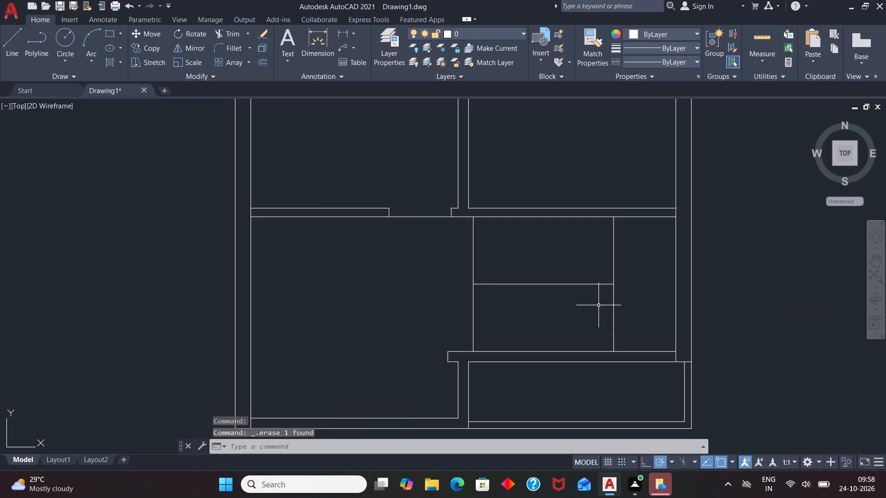
Offset the horizontal divider line 3 inches downward.
{"action": "key", "text": "o"}
{"action": "key", "text": "Return"}
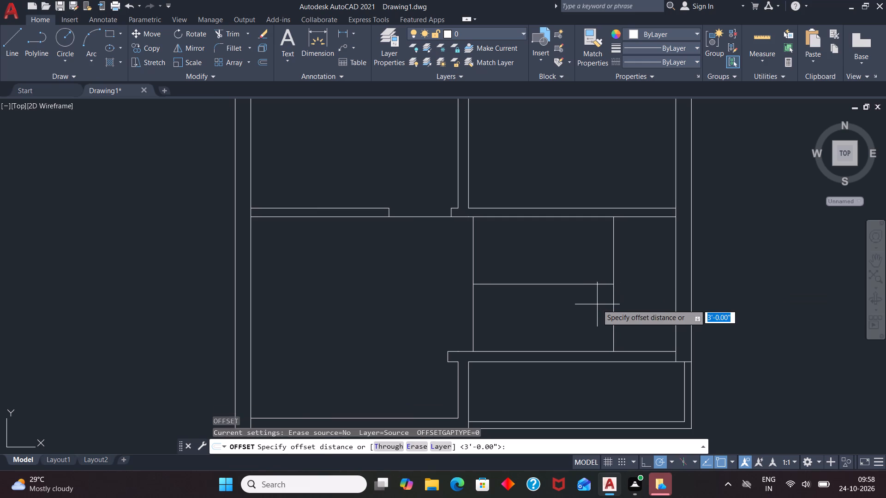
{"action": "key", "text": "3"}
{"action": "key", "text": "Return"}
{"action": "left_click", "coordinate": [591, 284]}
{"action": "left_click", "coordinate": [595, 299]}
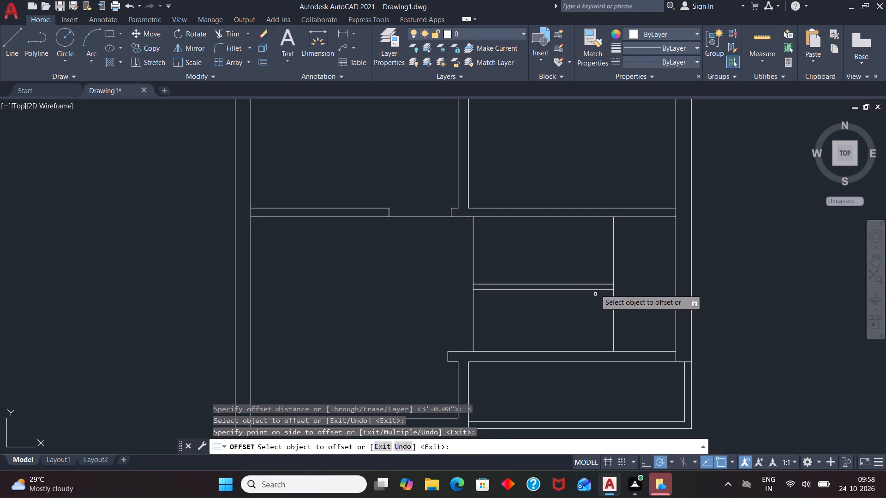
Offset the original horizontal divider line 3 inches upward.
{"action": "left_click", "coordinate": [595, 285]}
{"action": "left_click", "coordinate": [603, 270]}
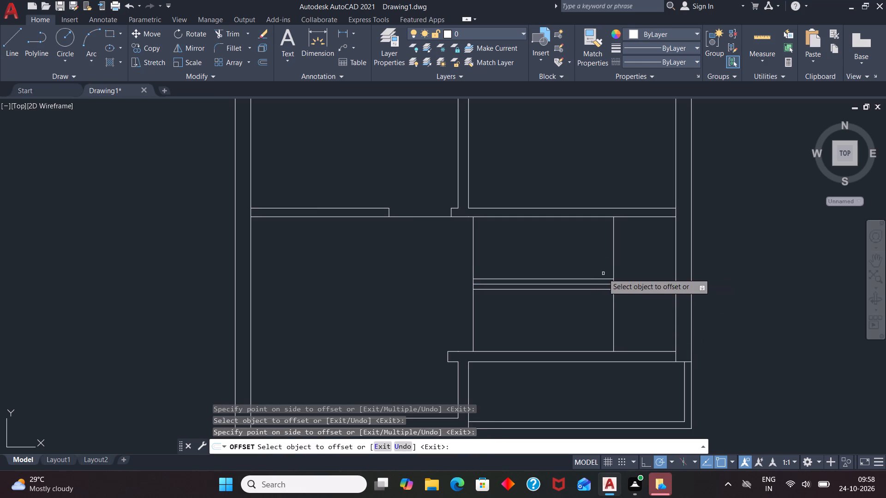
{"action": "key", "text": "Escape"}
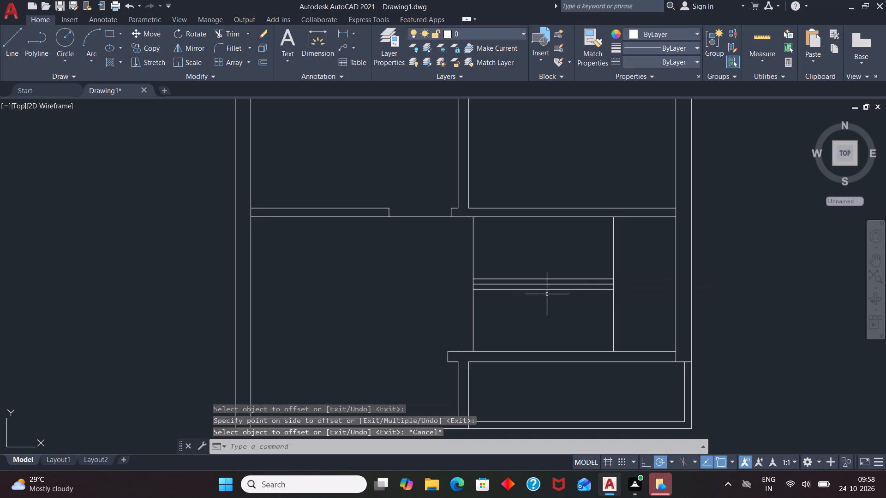
Delete the middle of the three horizontal divider lines, leaving the two outer lines as the partition.
{"action": "left_click", "coordinate": [555, 285]}
{"action": "key", "text": "Delete"}
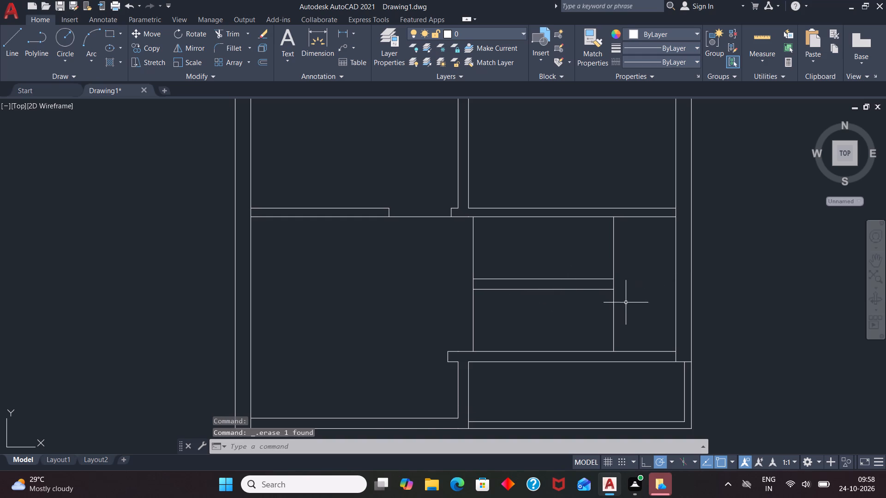
Break the vertical line 3' inside the right wall at its junctions with the lower and upper divider lines.
{"action": "left_click", "coordinate": [613, 320]}
{"action": "key", "text": "b"}
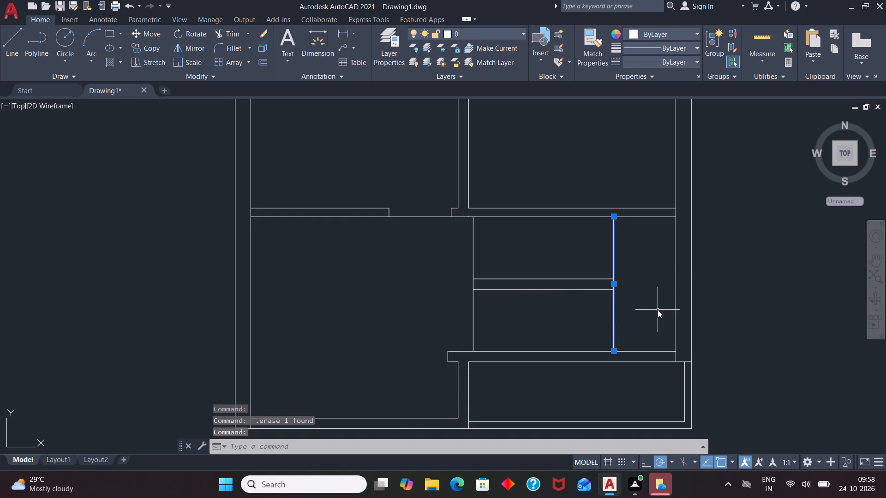
{"action": "key", "text": "r"}
{"action": "left_click", "coordinate": [674, 346]}
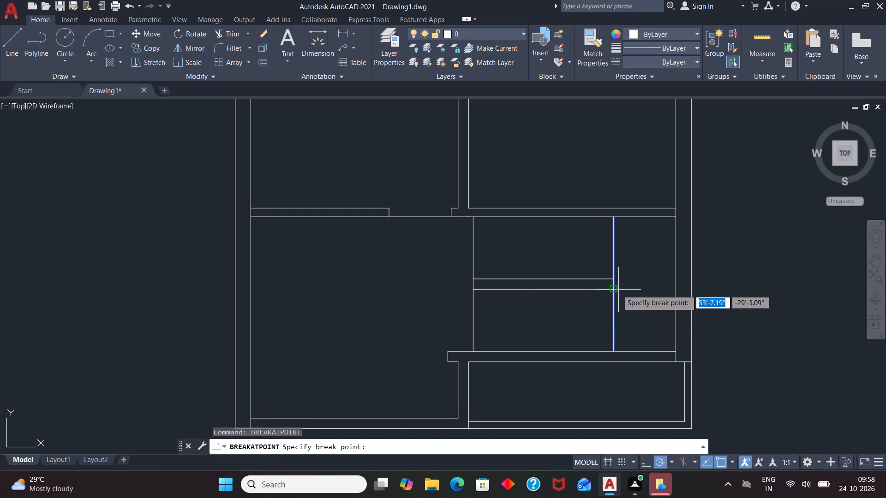
{"action": "left_click", "coordinate": [613, 290]}
{"action": "key", "text": "b"}
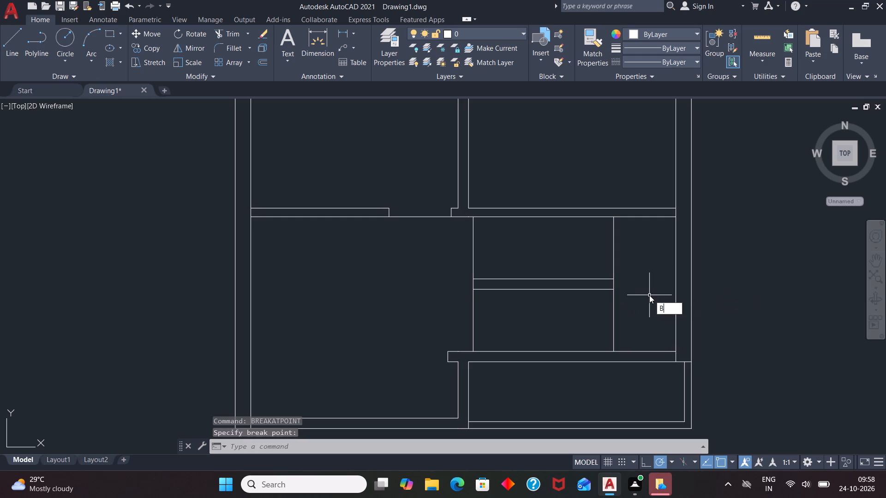
{"action": "key", "text": "r"}
{"action": "left_click", "coordinate": [670, 332]}
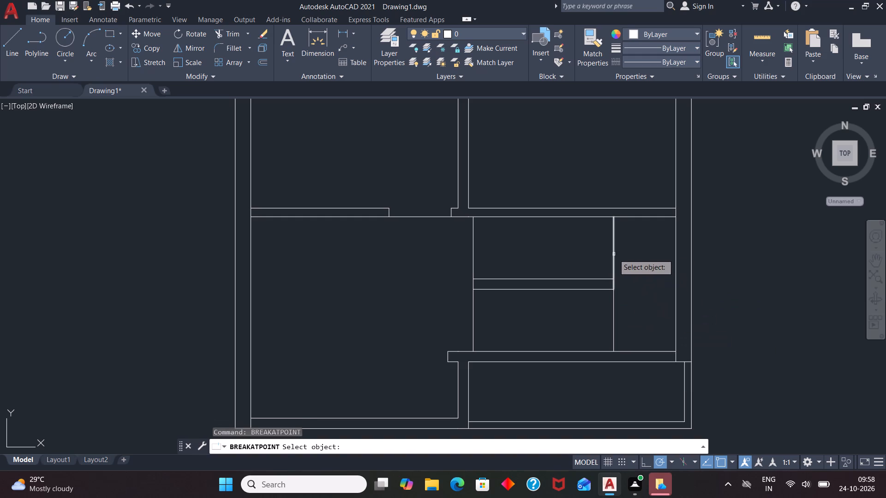
{"action": "left_click", "coordinate": [614, 254]}
{"action": "left_click", "coordinate": [611, 279]}
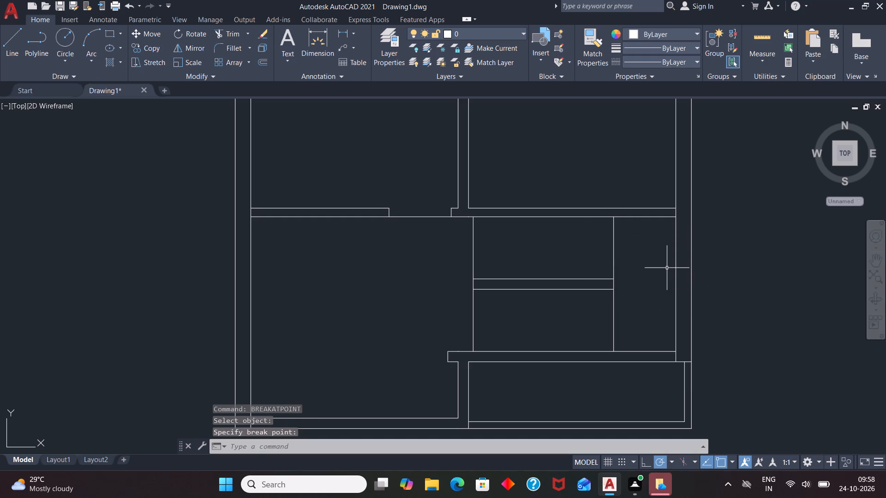
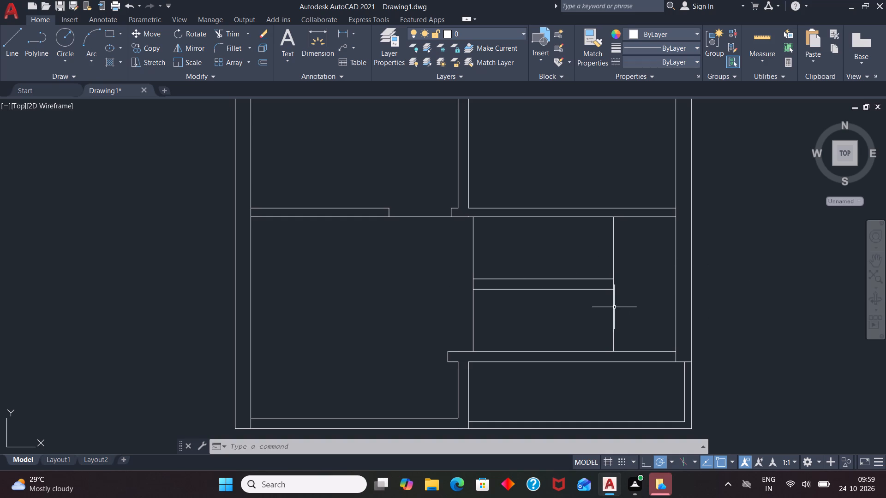
Copy the lower segment of the broken vertical line as a fitted array of 10 items ending at the vertical line to its west.
{"action": "type", "text": "CO"}
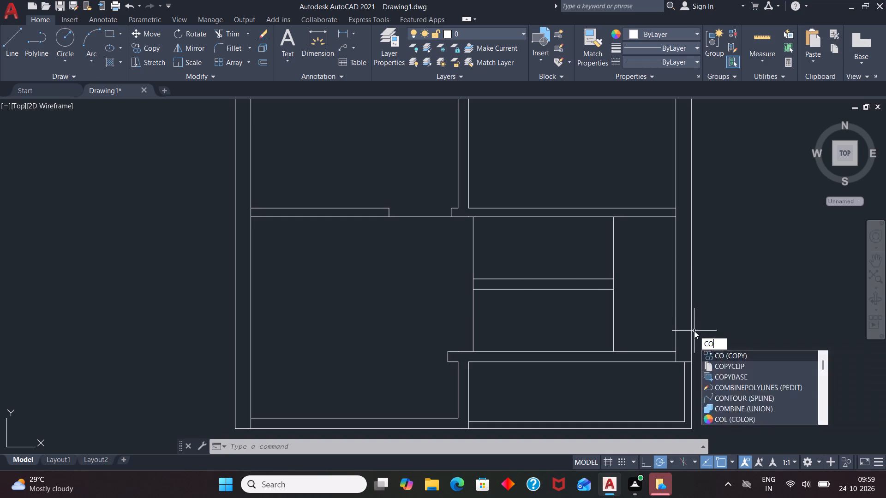
{"action": "key", "text": "Return"}
{"action": "left_click", "coordinate": [612, 306]}
{"action": "key", "text": "Return"}
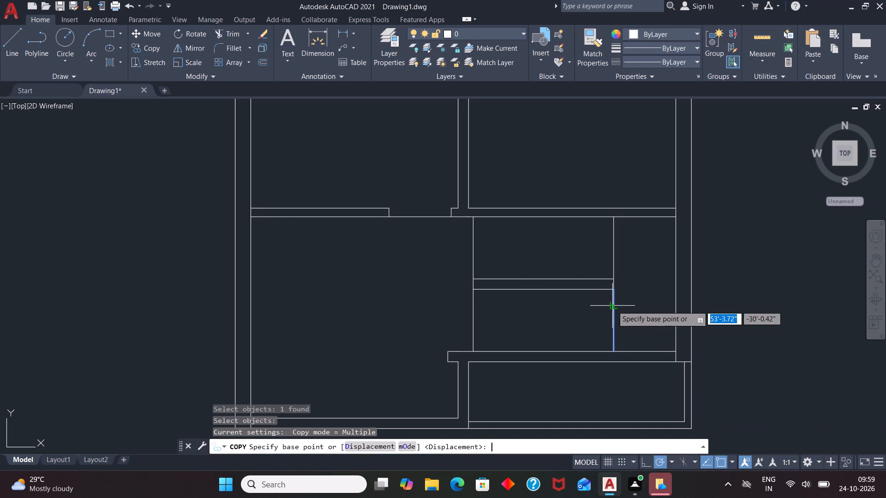
{"action": "left_click", "coordinate": [616, 305]}
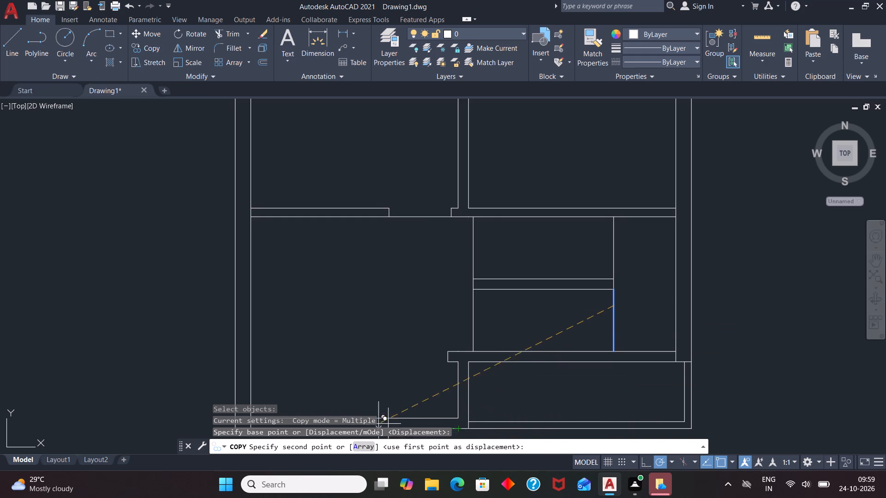
{"action": "left_click", "coordinate": [352, 444]}
{"action": "left_click", "coordinate": [359, 448]}
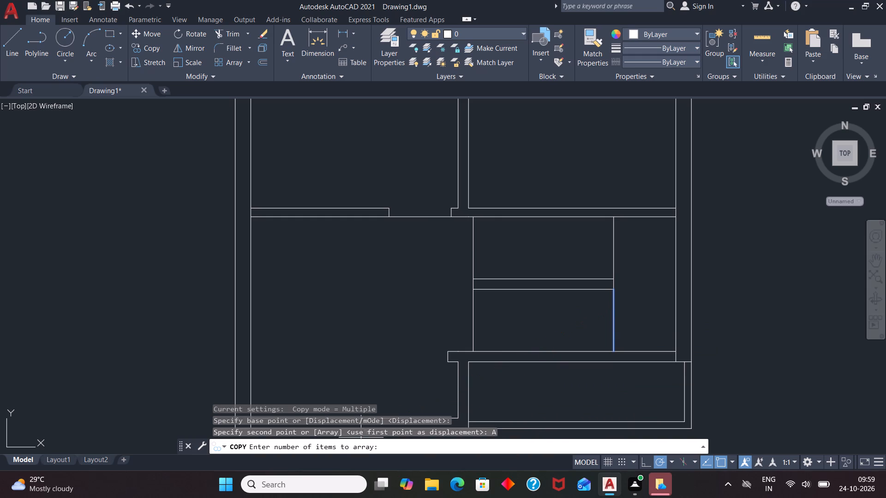
{"action": "type", "text": "10"}
{"action": "key", "text": "Return"}
{"action": "left_click", "coordinate": [360, 446]}
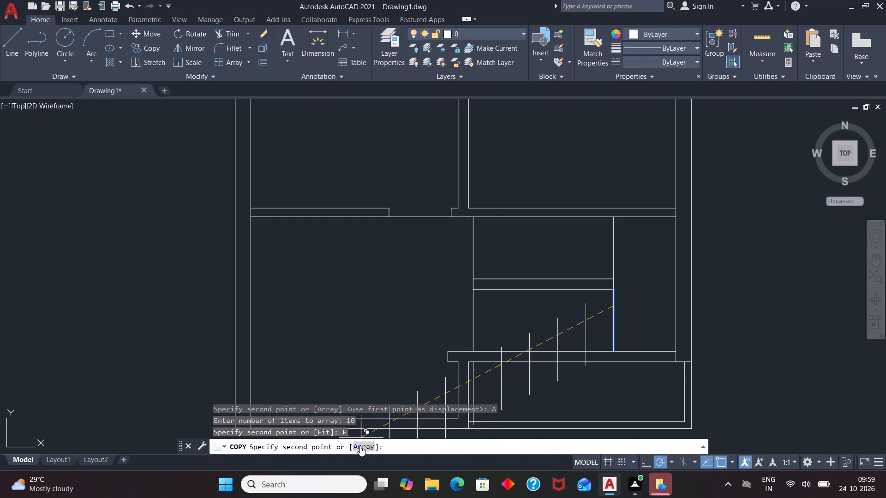
{"action": "left_click", "coordinate": [472, 307]}
{"action": "key", "text": "space"}
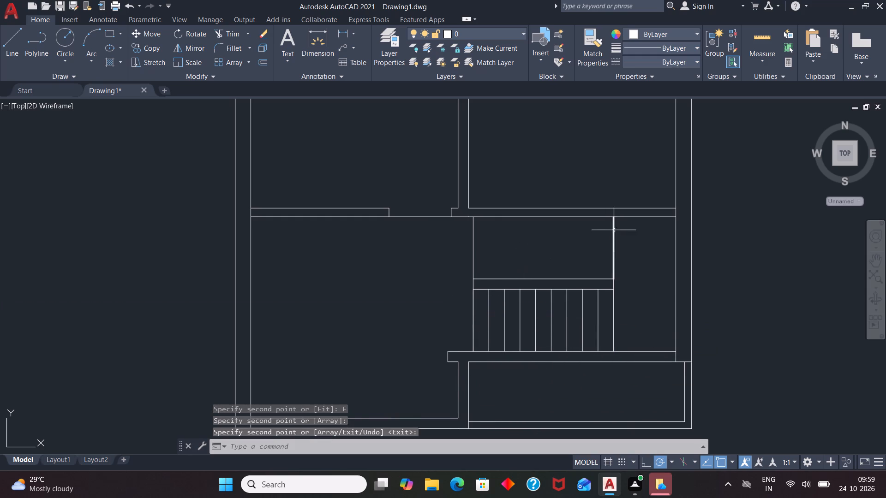
Copy the upper segment of the broken vertical line as a fitted array of 10 items ending at the same western vertical line.
{"action": "left_click", "coordinate": [615, 243]}
{"action": "key", "text": "c"}
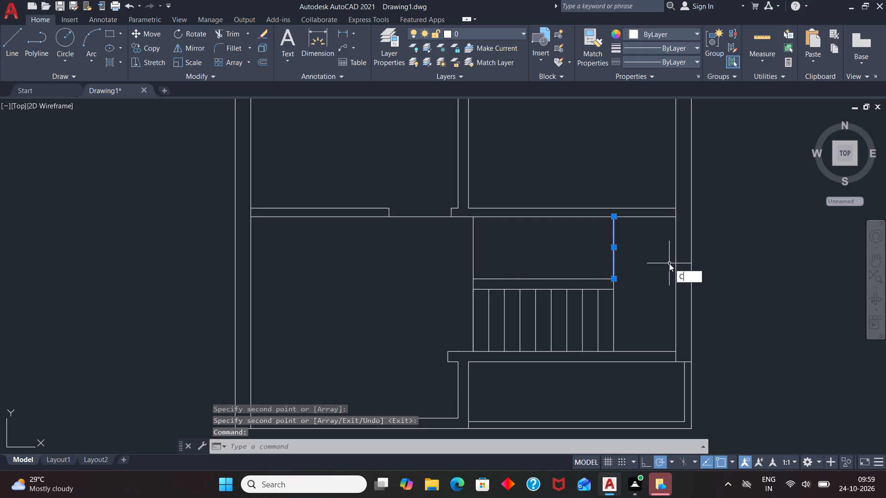
{"action": "key", "text": "o"}
{"action": "key", "text": "Return"}
{"action": "left_click", "coordinate": [615, 248]}
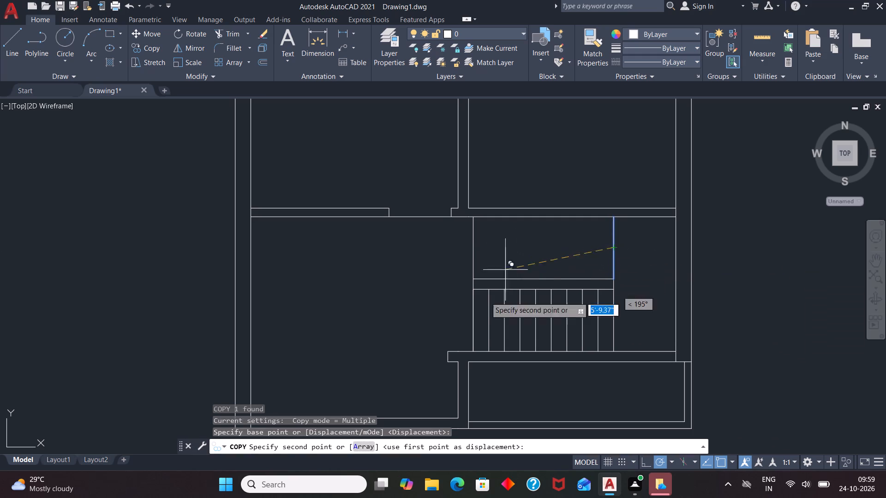
{"action": "left_click", "coordinate": [358, 447]}
{"action": "type", "text": "10"}
{"action": "key", "text": "Return"}
{"action": "left_click", "coordinate": [357, 448]}
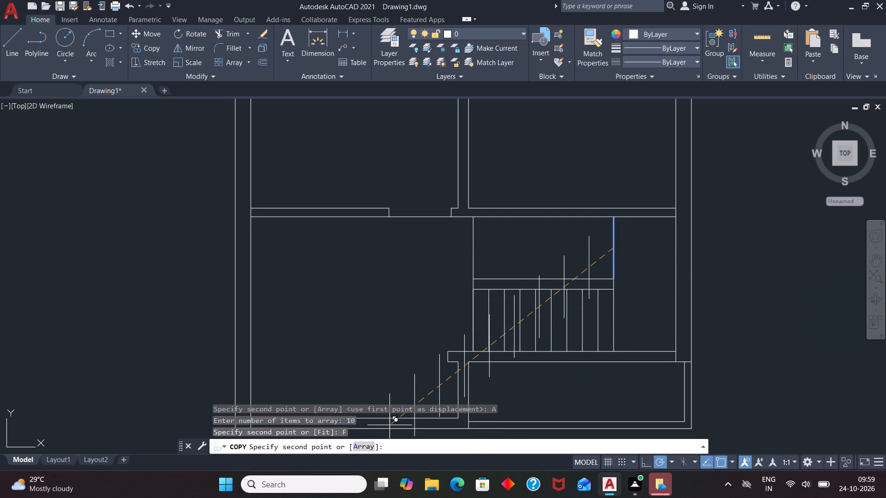
{"action": "left_click", "coordinate": [473, 249]}
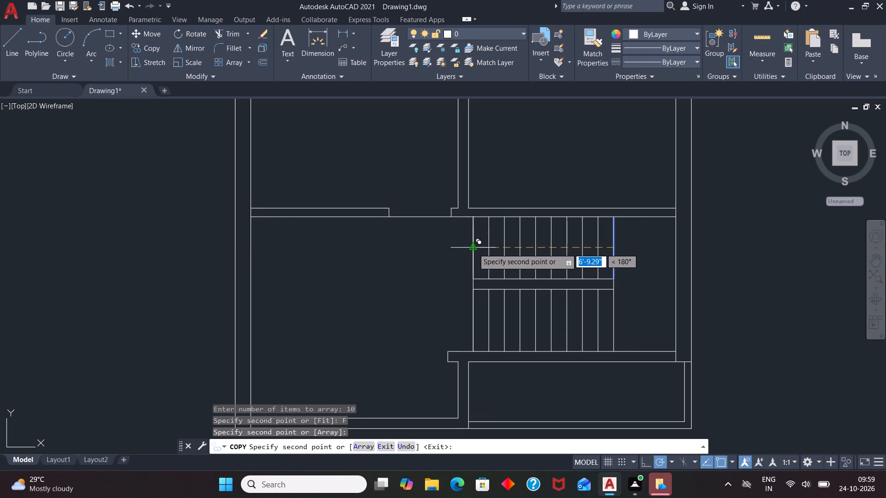
{"action": "key", "text": "Escape"}
Draw a horizontal line across the middle of the upper stair flight, extending slightly beyond the first and last treads.
{"action": "scroll", "coordinate": [630, 250], "scroll_direction": "down", "scroll_amount": 1}
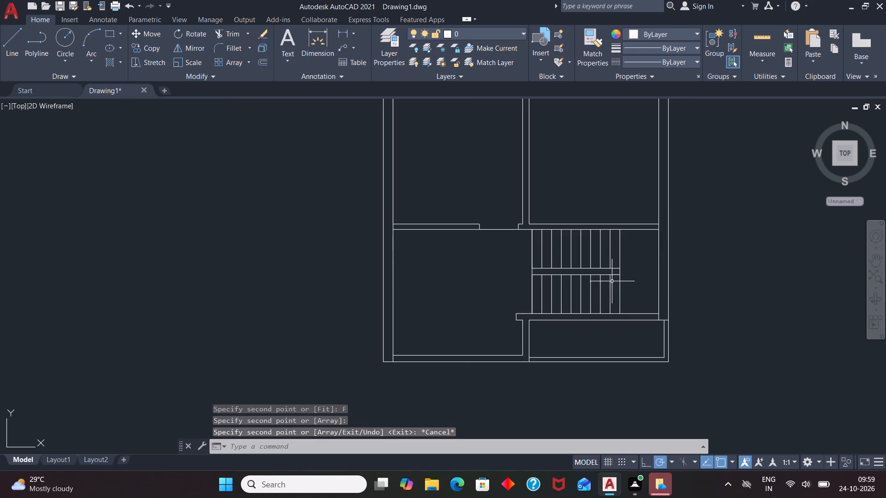
{"action": "key", "text": "l"}
{"action": "key", "text": "Return"}
{"action": "scroll", "coordinate": [526, 254], "scroll_direction": "up", "scroll_amount": 3}
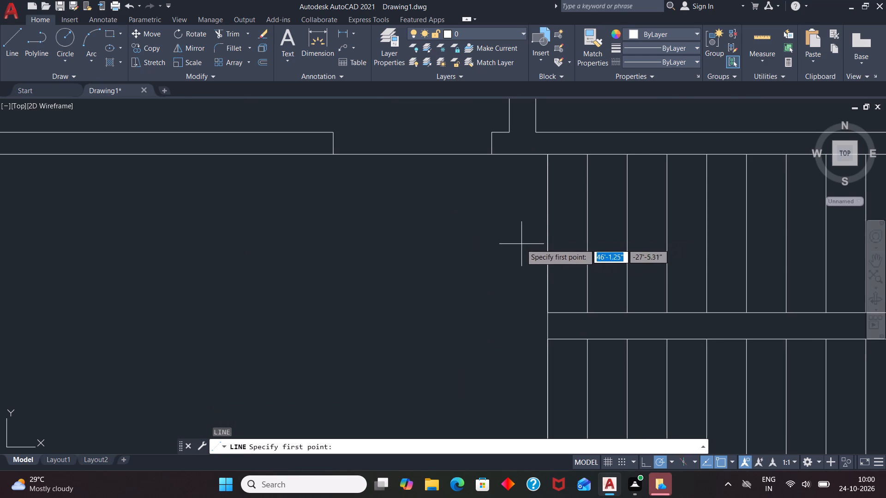
{"action": "left_click", "coordinate": [518, 245]}
{"action": "scroll", "coordinate": [616, 243], "scroll_direction": "down", "scroll_amount": 1}
{"action": "scroll", "coordinate": [708, 238], "scroll_direction": "down", "scroll_amount": 1}
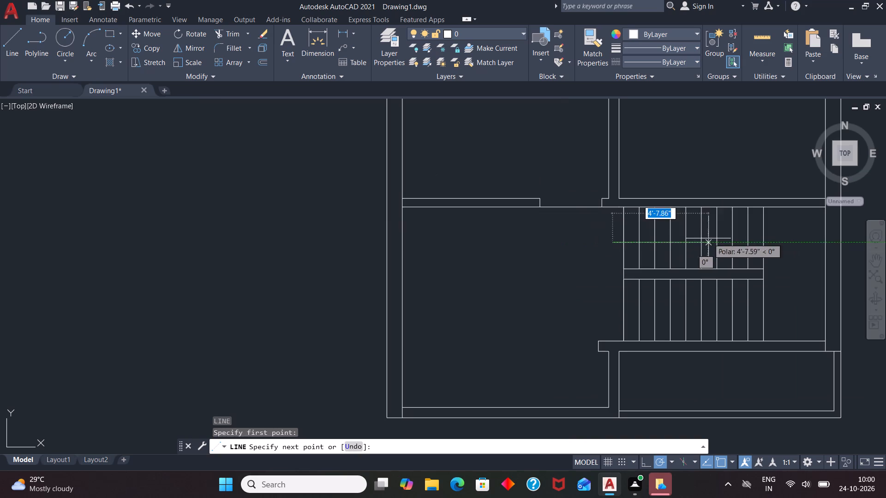
{"action": "left_click", "coordinate": [772, 239]}
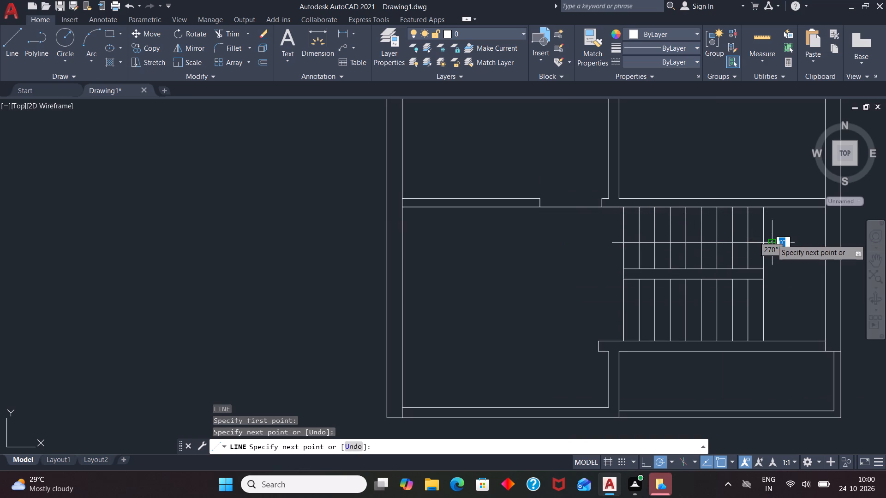
{"action": "key", "text": "space"}
Draw a closed polyline triangle with a 6-inch base and a 6-inch side in the open space east of the stairs.
{"action": "scroll", "coordinate": [613, 262], "scroll_direction": "down", "scroll_amount": 2}
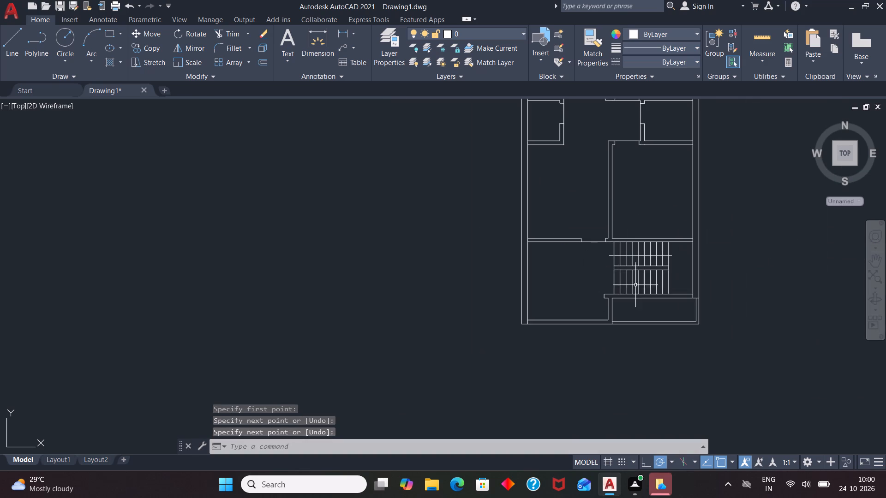
{"action": "scroll", "coordinate": [718, 264], "scroll_direction": "up", "scroll_amount": 2}
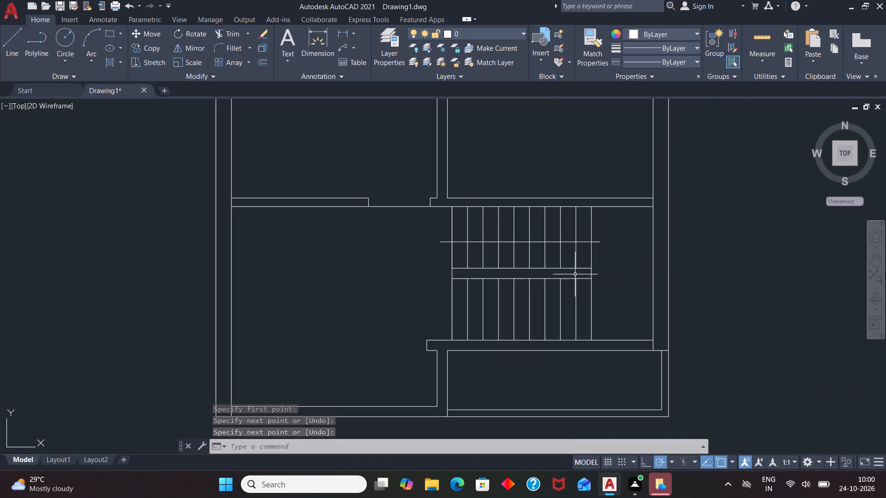
{"action": "type", "text": "PL"}
{"action": "key", "text": "Return"}
{"action": "left_click", "coordinate": [618, 280]}
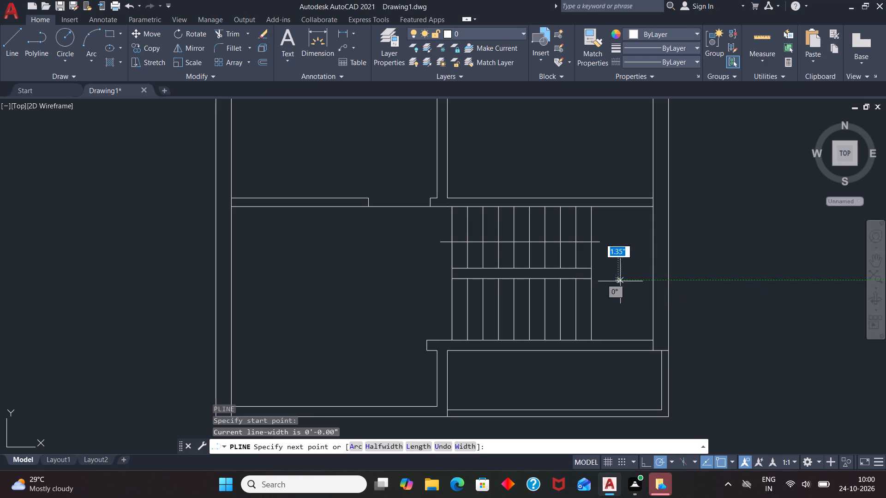
{"action": "key", "text": "6"}
{"action": "key", "text": "Return"}
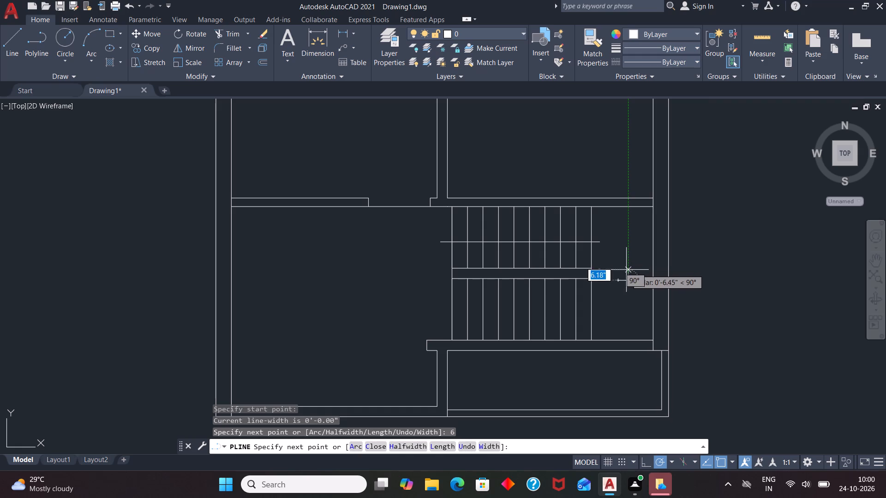
{"action": "scroll", "coordinate": [619, 274], "scroll_direction": "up", "scroll_amount": 4}
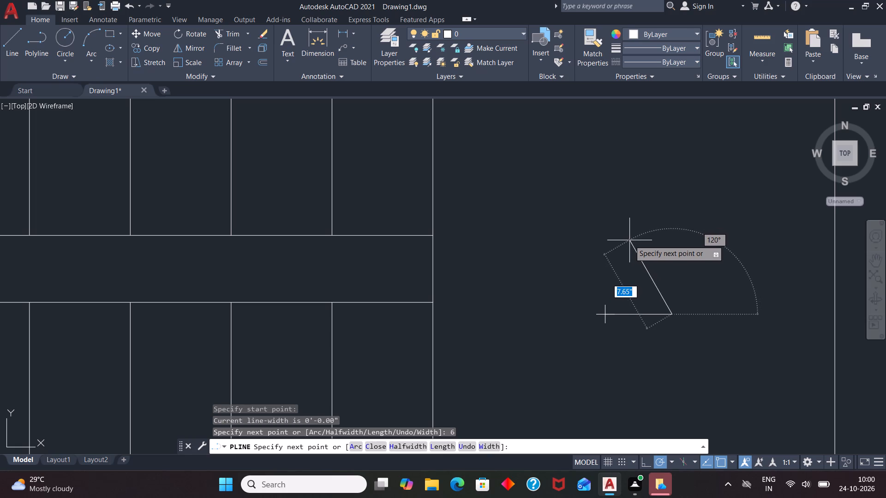
{"action": "key", "text": "6"}
{"action": "key", "text": "Return"}
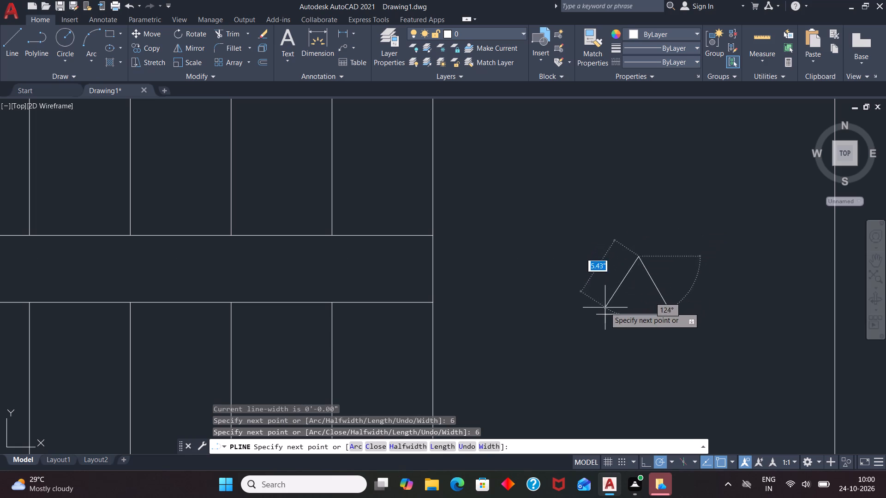
{"action": "key", "text": "c"}
{"action": "key", "text": "Return"}
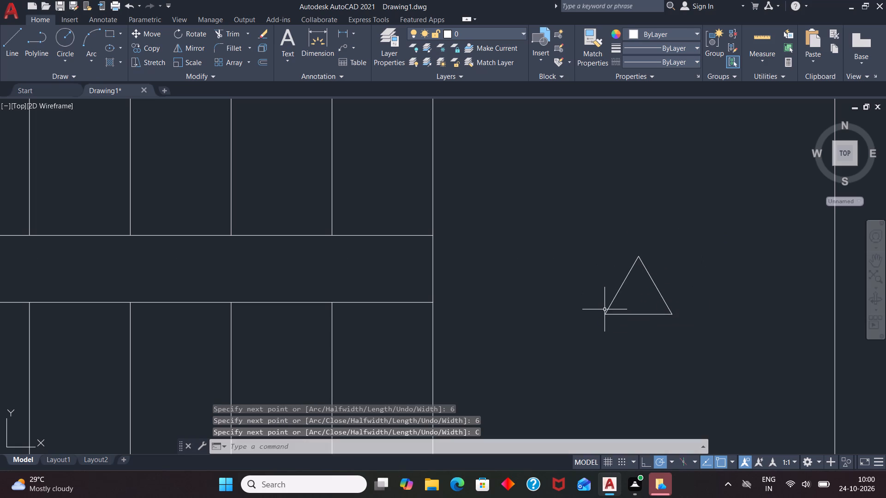
{"action": "key", "text": "space"}
{"action": "key", "text": "Escape"}
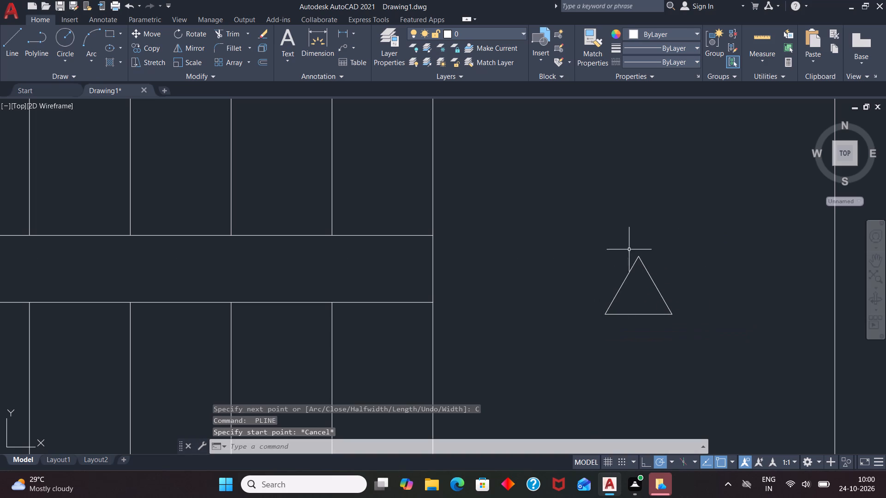
Fill the small triangle with a Solid hatch.
{"action": "scroll", "coordinate": [645, 250], "scroll_direction": "down", "scroll_amount": 2}
{"action": "key", "text": "h"}
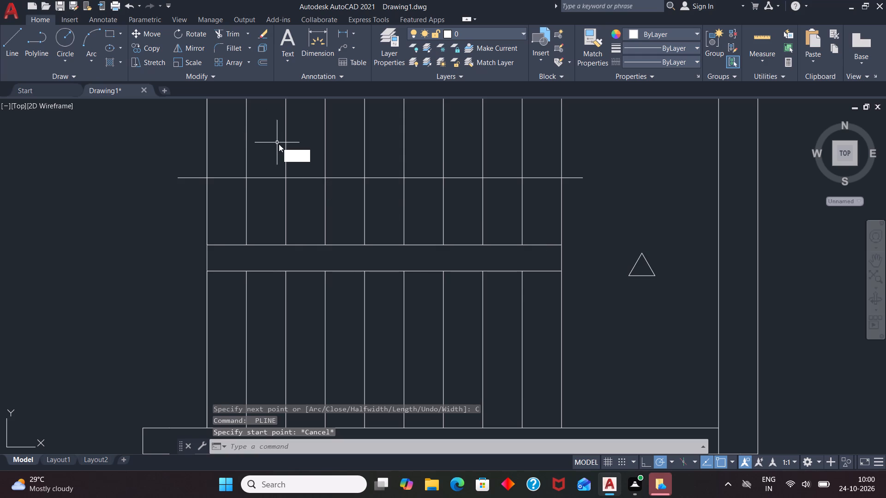
{"action": "key", "text": "Return"}
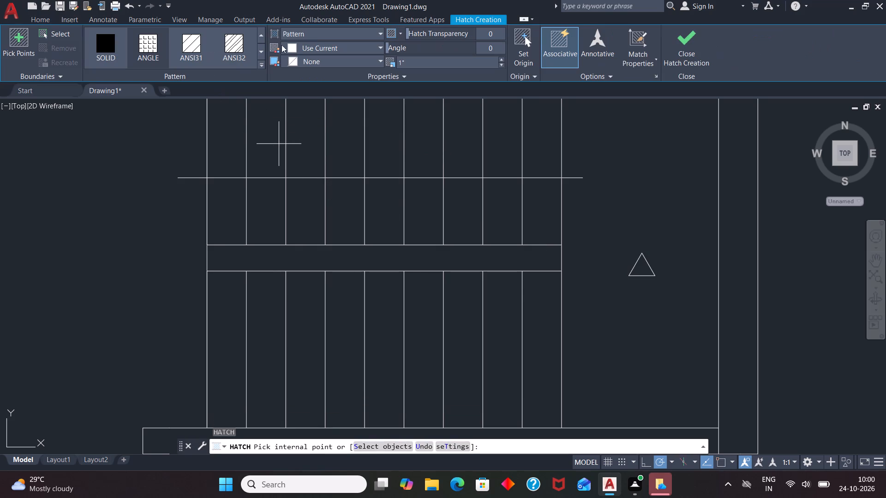
{"action": "left_click", "coordinate": [320, 33]}
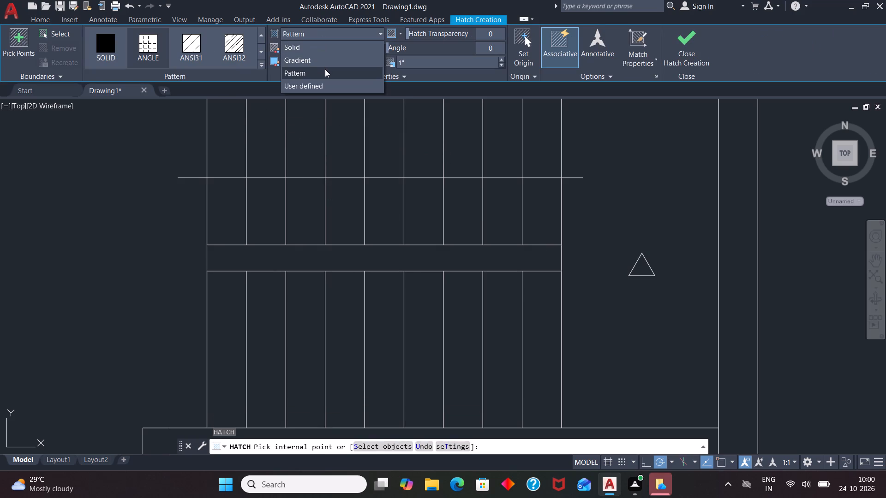
{"action": "left_click", "coordinate": [330, 50]}
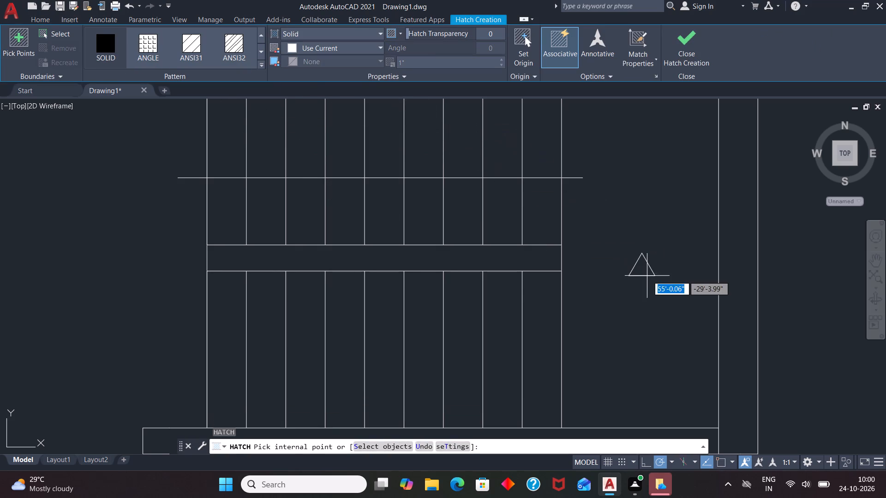
{"action": "left_click", "coordinate": [641, 266]}
{"action": "key", "text": "Escape"}
Group the triangle outline and its solid hatch into one arrowhead.
{"action": "left_click", "coordinate": [642, 269]}
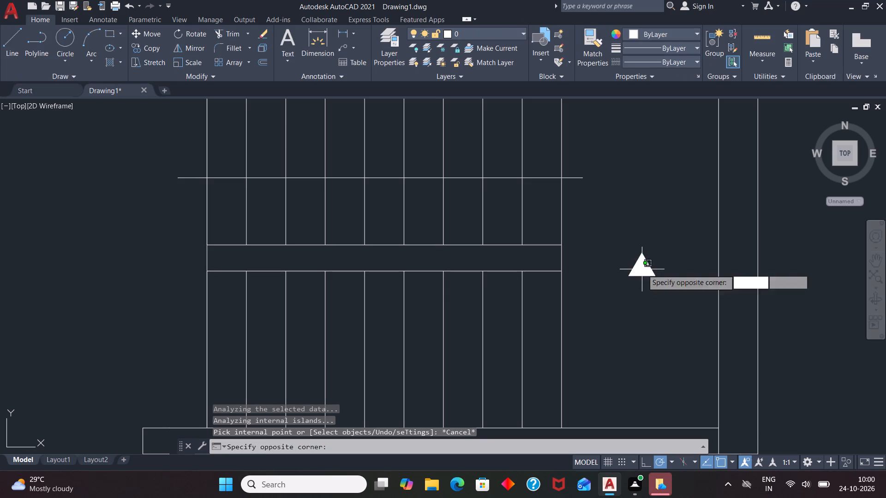
{"action": "left_click_drag", "start_coordinate": [666, 293], "coordinate": [621, 267]}
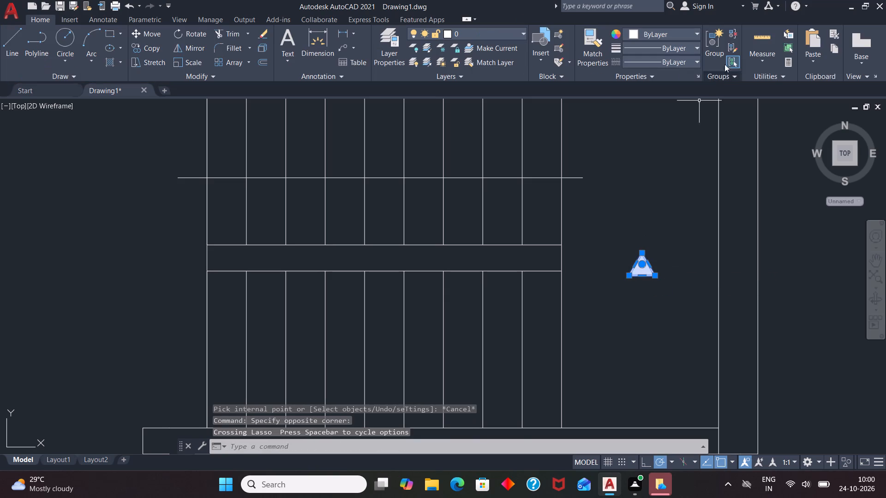
{"action": "left_click", "coordinate": [715, 50]}
Rotate the arrowhead group about its apex so that it points east.
{"action": "left_click", "coordinate": [644, 270]}
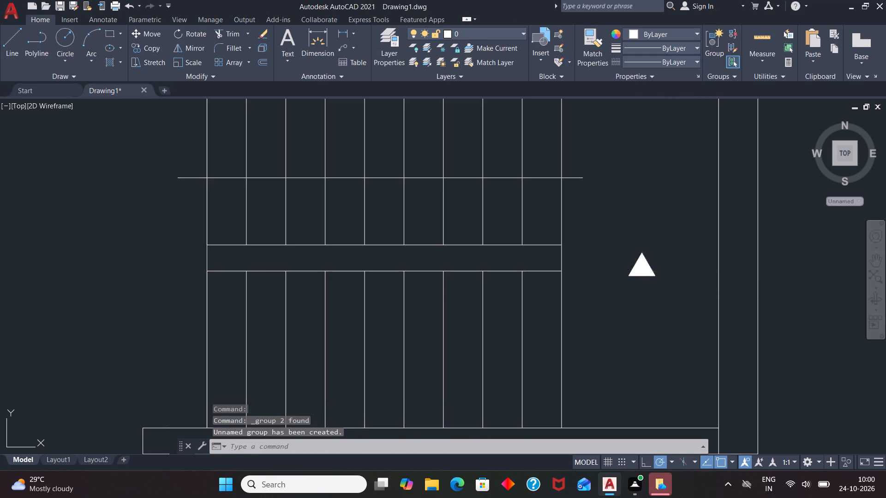
{"action": "key", "text": "r"}
{"action": "key", "text": "o"}
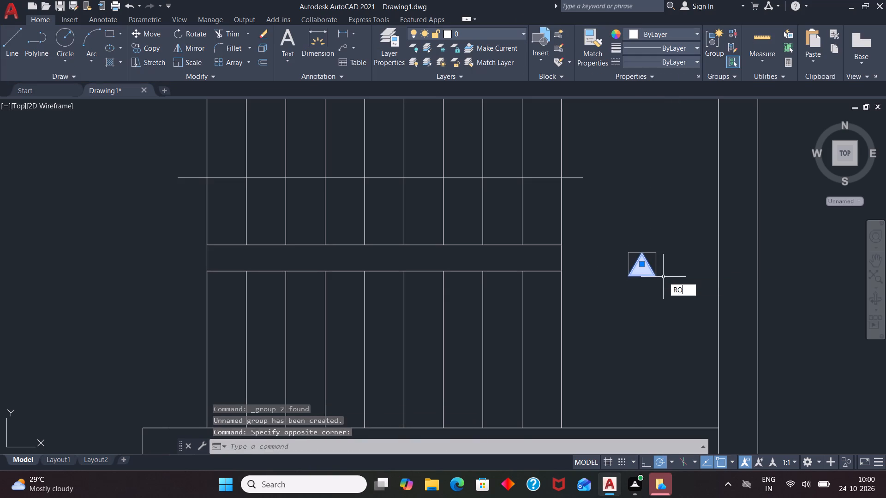
{"action": "key", "text": "Return"}
{"action": "left_click", "coordinate": [644, 253]}
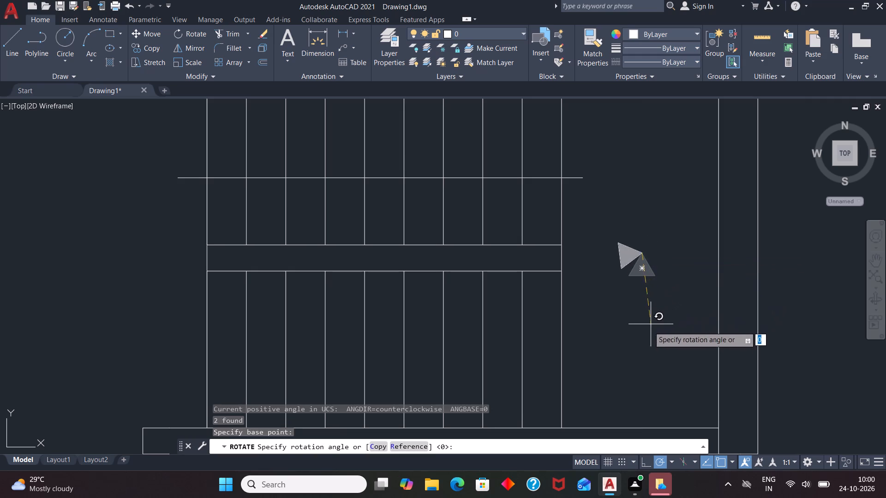
{"action": "left_click", "coordinate": [644, 350]}
Move the arrowhead by the middle of its base onto the east end of the upper flight's horizontal line.
{"action": "left_click", "coordinate": [623, 249]}
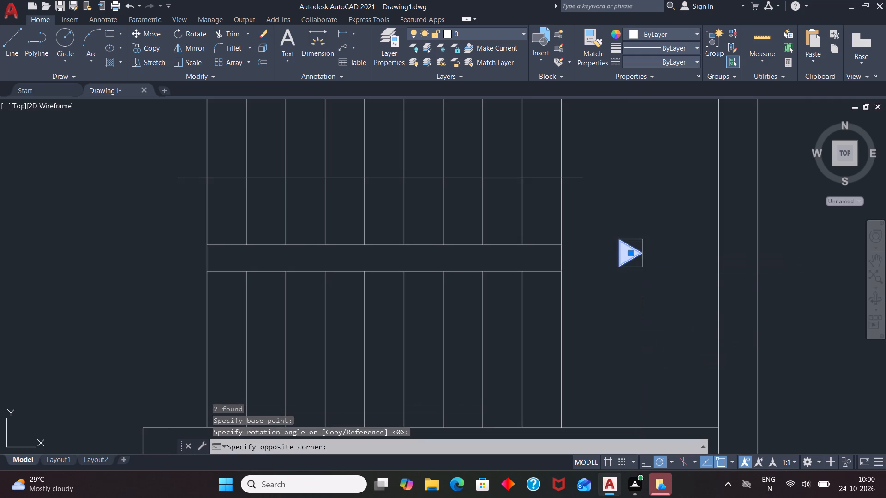
{"action": "key", "text": "m"}
{"action": "key", "text": "Return"}
{"action": "left_click", "coordinate": [623, 249]}
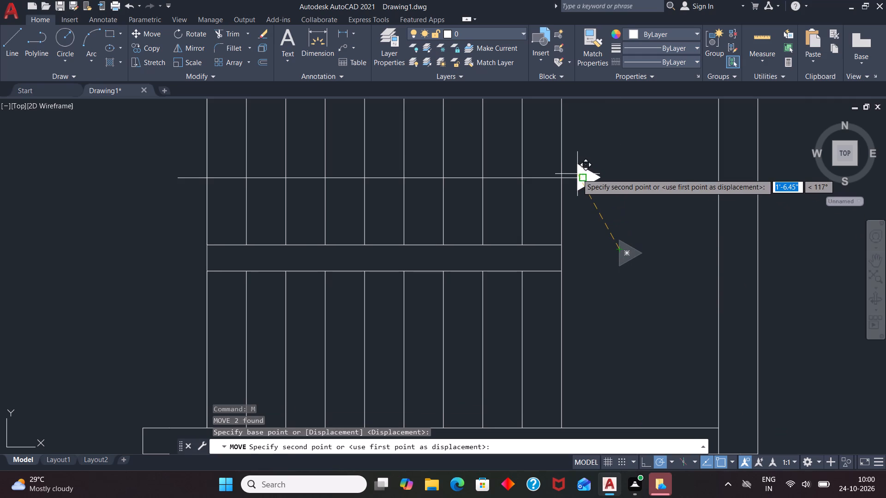
{"action": "left_click", "coordinate": [578, 174]}
{"action": "left_click", "coordinate": [592, 184]}
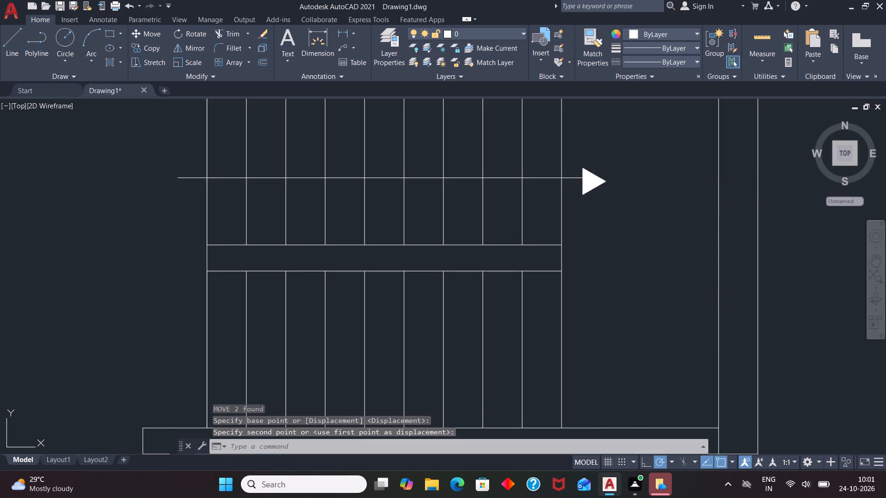
Move the arrowhead slightly so the middle of its base sits exactly on the east end of the upper flight's line.
{"action": "scroll", "coordinate": [583, 140], "scroll_direction": "up", "scroll_amount": 2}
{"action": "key", "text": "m"}
{"action": "key", "text": "Return"}
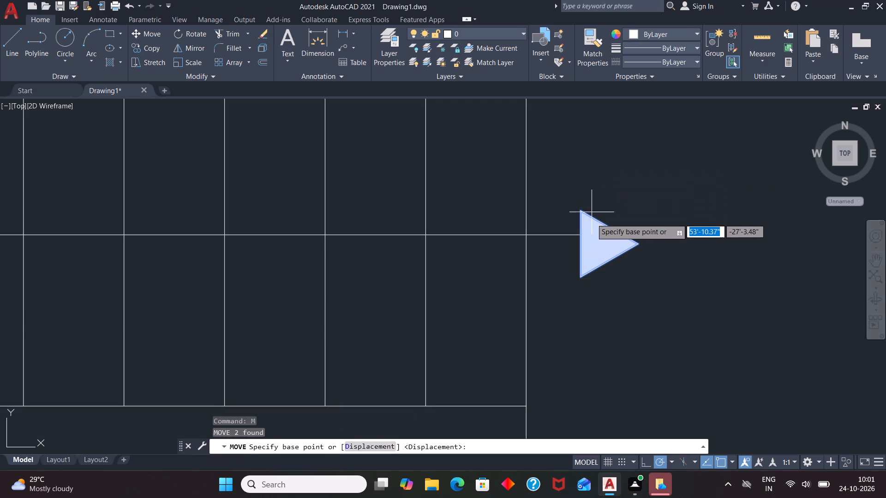
{"action": "left_click", "coordinate": [589, 231]}
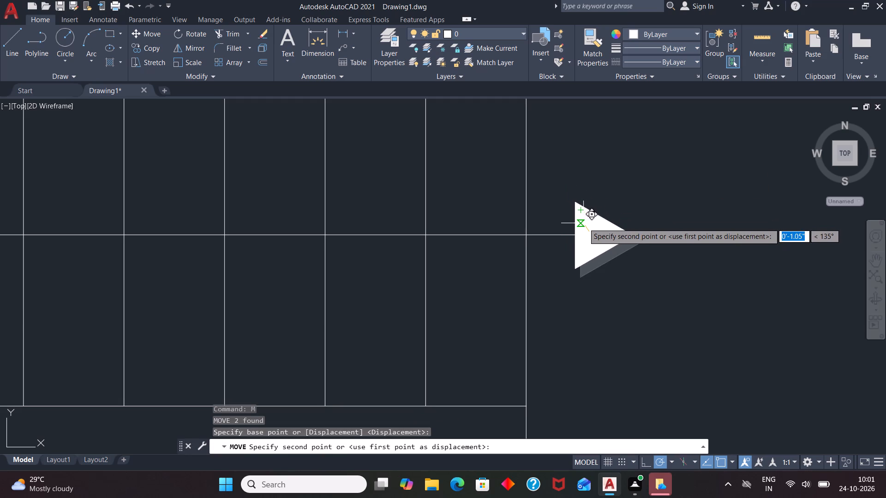
{"action": "left_click", "coordinate": [586, 223]}
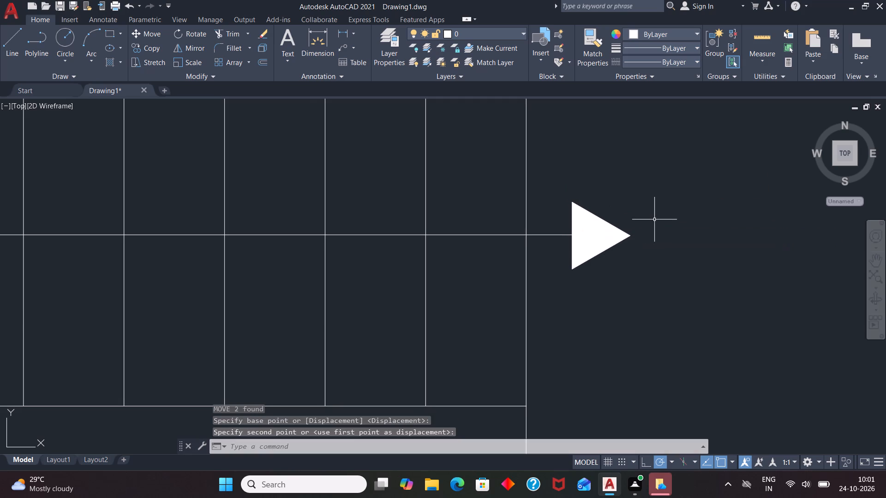
Insert a Toilet - Imperial block and a Door - Metric block from the architectural tool palette, outside the plan's east wall.
{"action": "scroll", "coordinate": [656, 255], "scroll_direction": "down", "scroll_amount": 3}
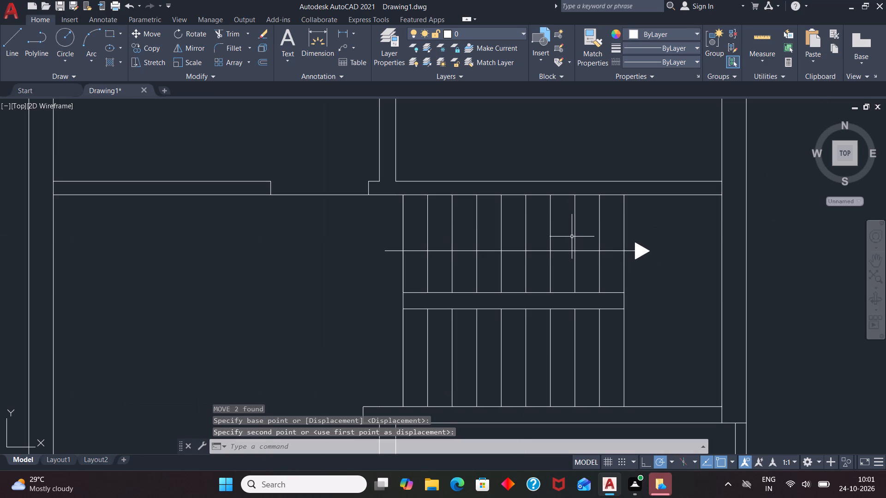
{"action": "scroll", "coordinate": [587, 227], "scroll_direction": "down", "scroll_amount": 2}
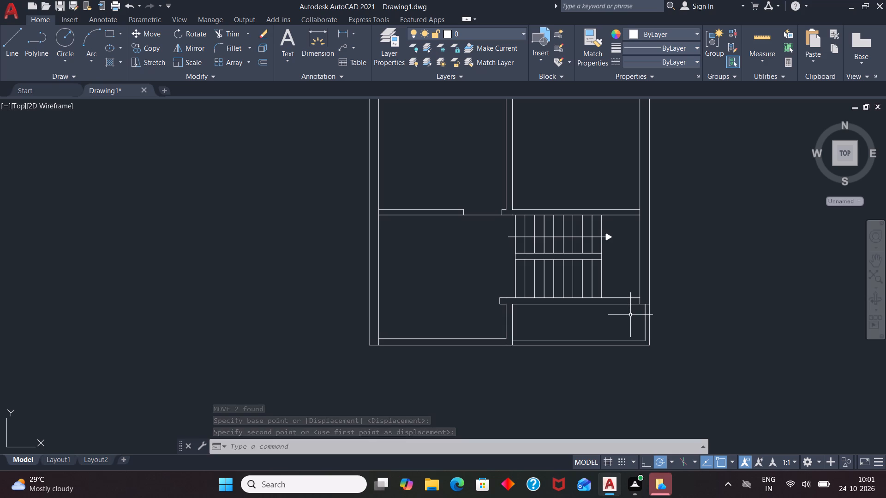
{"action": "scroll", "coordinate": [631, 222], "scroll_direction": "down", "scroll_amount": 2}
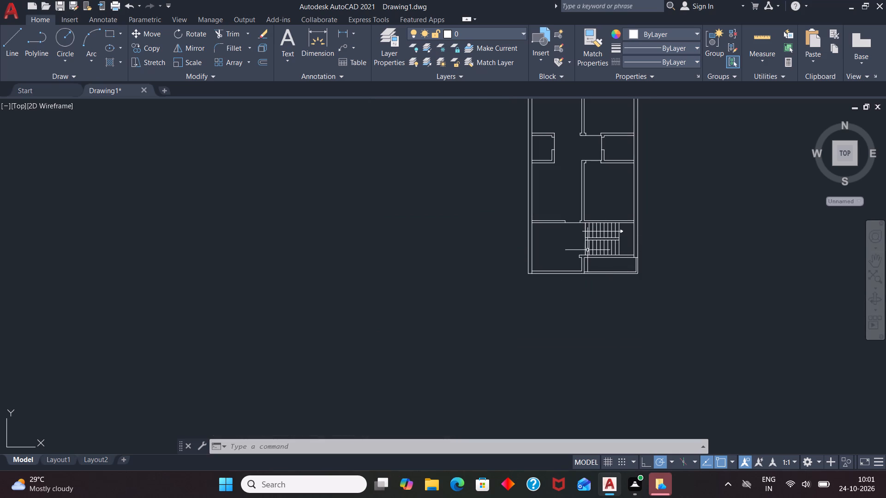
{"action": "scroll", "coordinate": [562, 234], "scroll_direction": "down", "scroll_amount": 1}
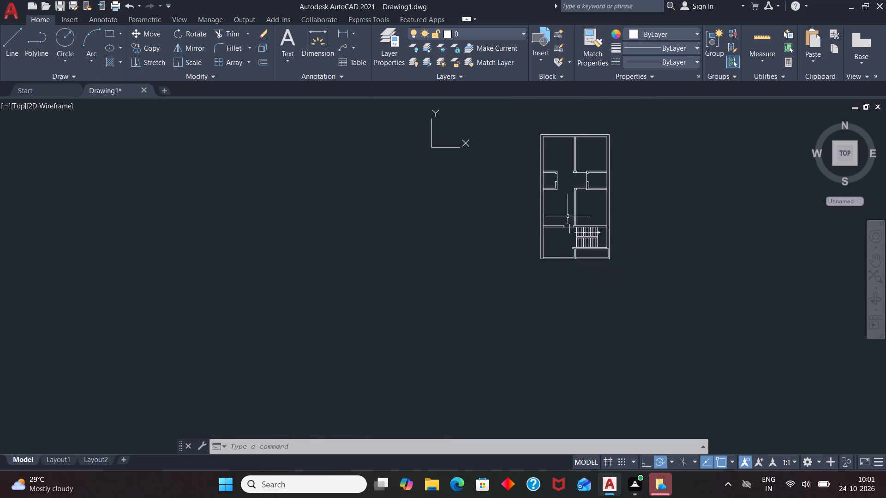
{"action": "scroll", "coordinate": [588, 94], "scroll_direction": "up", "scroll_amount": 5}
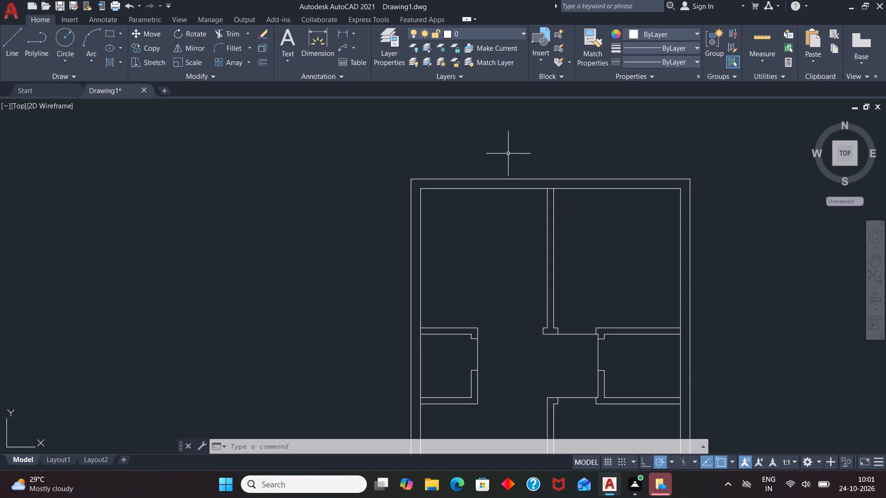
{"action": "scroll", "coordinate": [508, 160], "scroll_direction": "down", "scroll_amount": 2}
{"action": "scroll", "coordinate": [522, 190], "scroll_direction": "up", "scroll_amount": 1}
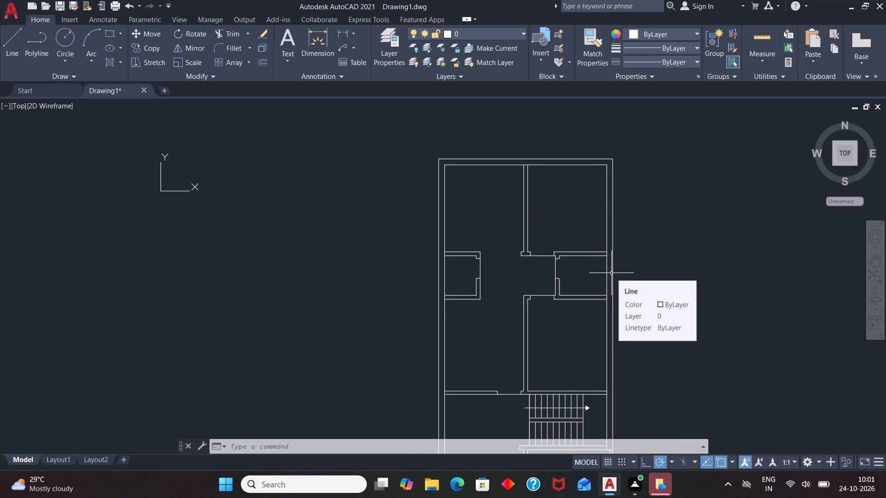
{"action": "key", "text": "ctrl+3"}
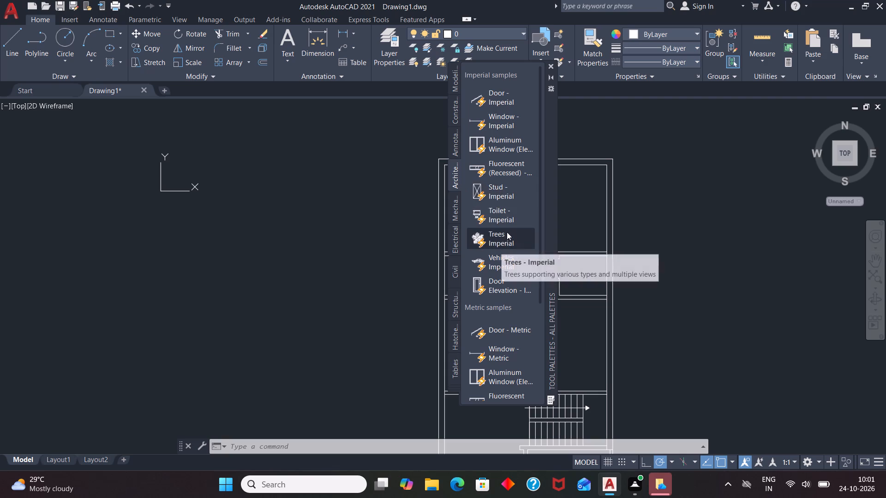
{"action": "left_click_drag", "start_coordinate": [504, 208], "coordinate": [704, 232]}
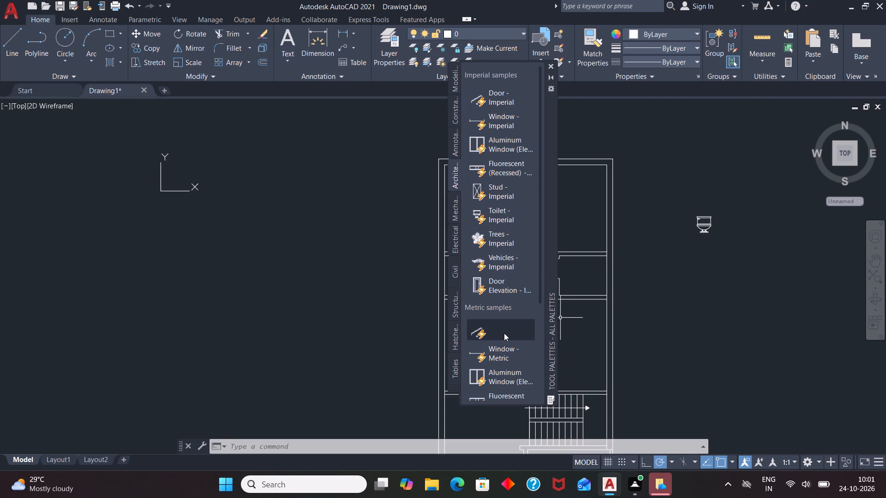
{"action": "left_click_drag", "start_coordinate": [507, 332], "coordinate": [723, 338]}
{"action": "left_click", "coordinate": [554, 65]}
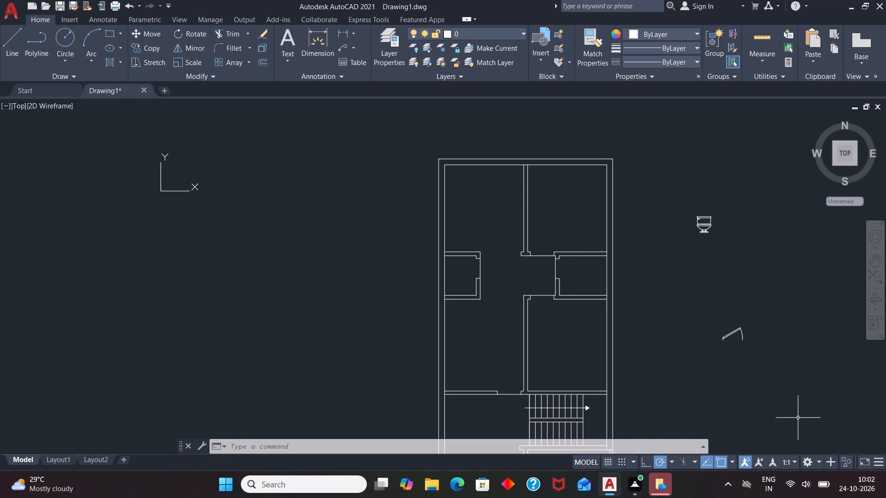
Set the door block's opening angle to fully open, with the leaf perpendicular to the doorway.
{"action": "left_click", "coordinate": [738, 327]}
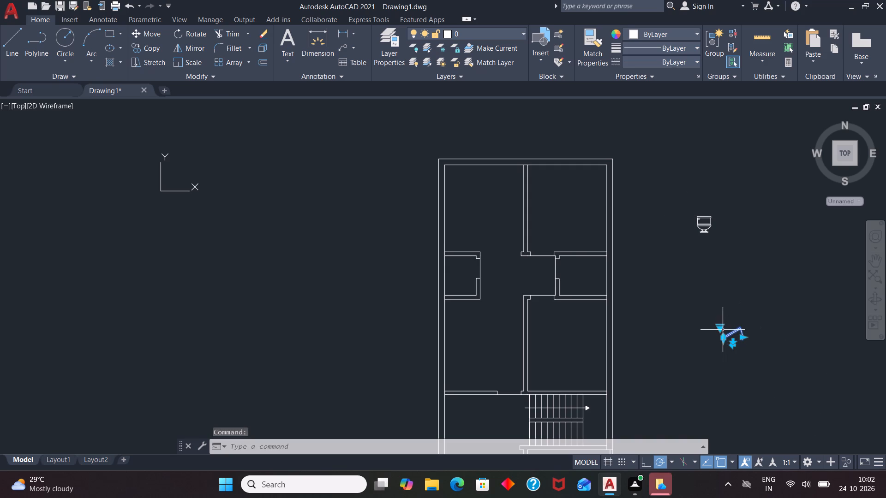
{"action": "left_click", "coordinate": [720, 329]}
{"action": "left_click", "coordinate": [736, 371]}
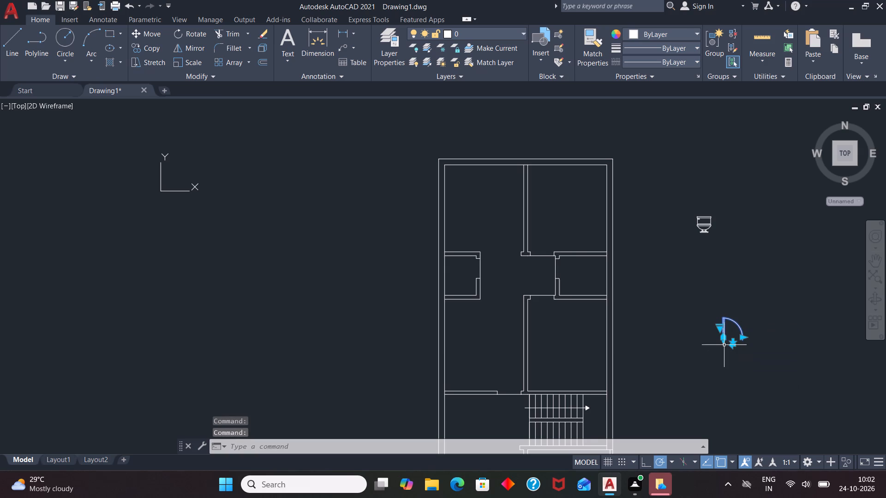
{"action": "key", "text": "Escape"}
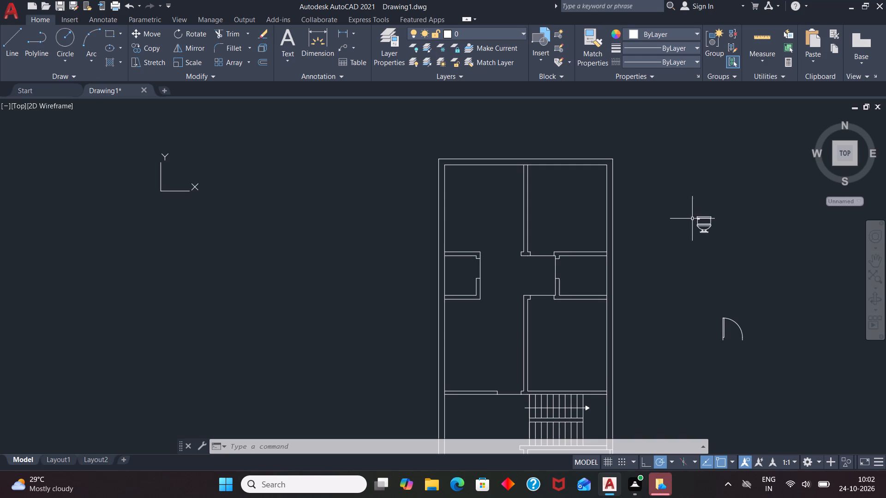
Copy the door block by its hinge point to the west jamb of the north-east room's door opening.
{"action": "scroll", "coordinate": [591, 226], "scroll_direction": "down", "scroll_amount": 1}
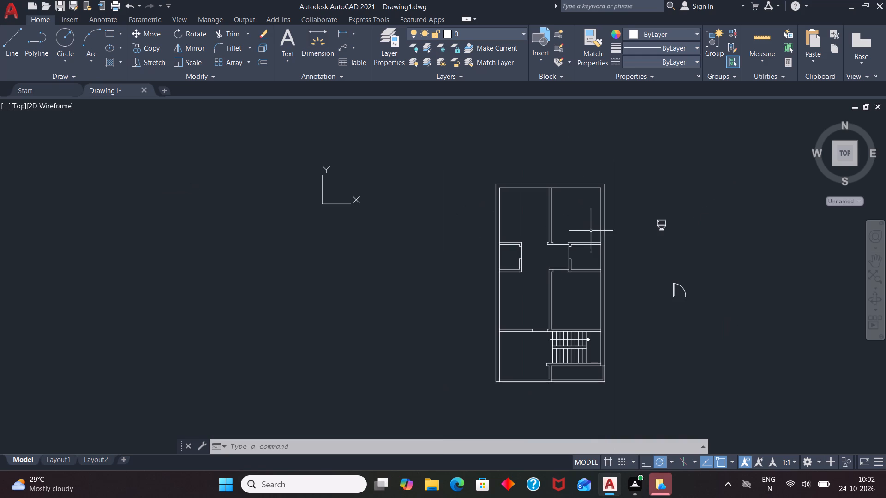
{"action": "scroll", "coordinate": [677, 291], "scroll_direction": "up", "scroll_amount": 1}
{"action": "left_click", "coordinate": [670, 286]}
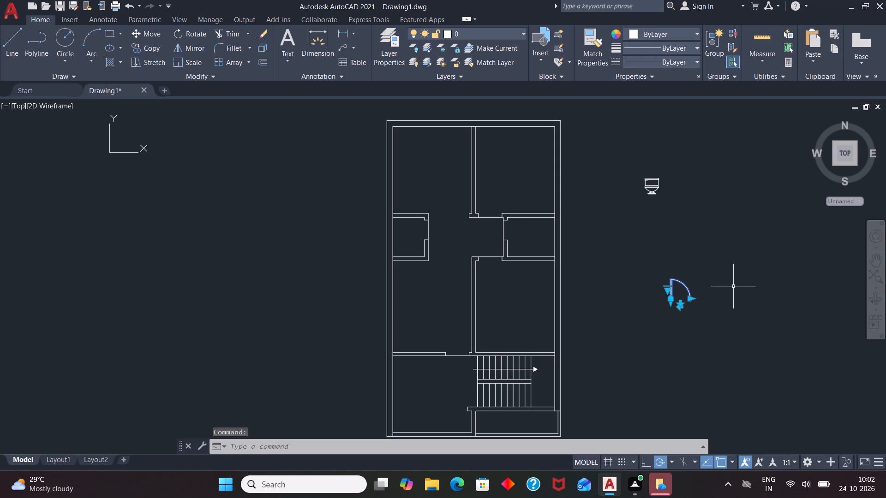
{"action": "type", "text": "CO"}
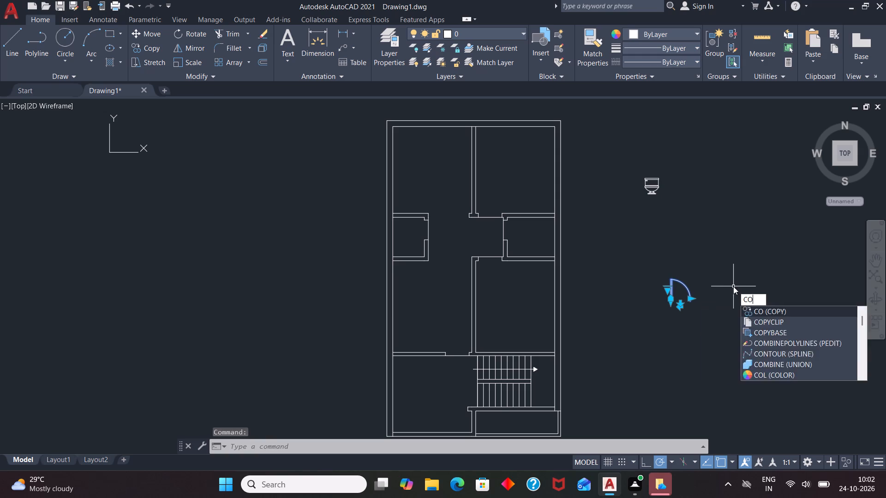
{"action": "key", "text": "Return"}
{"action": "left_click", "coordinate": [671, 300]}
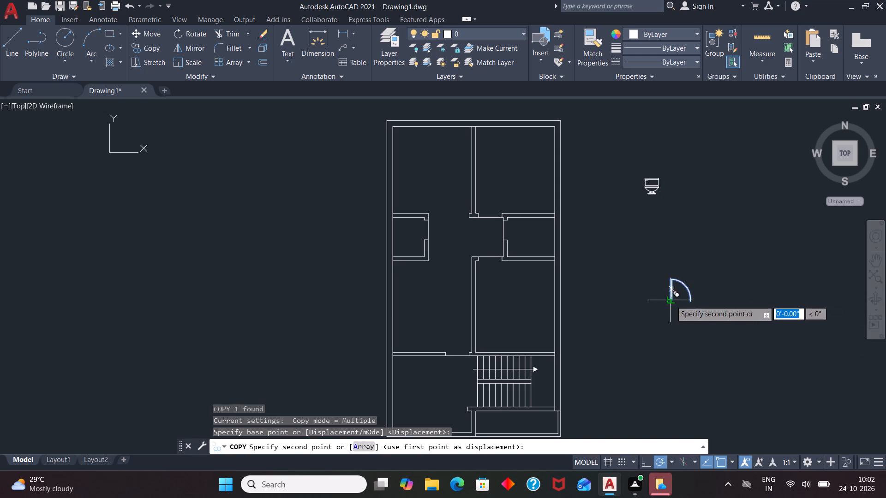
{"action": "scroll", "coordinate": [490, 207], "scroll_direction": "up", "scroll_amount": 5}
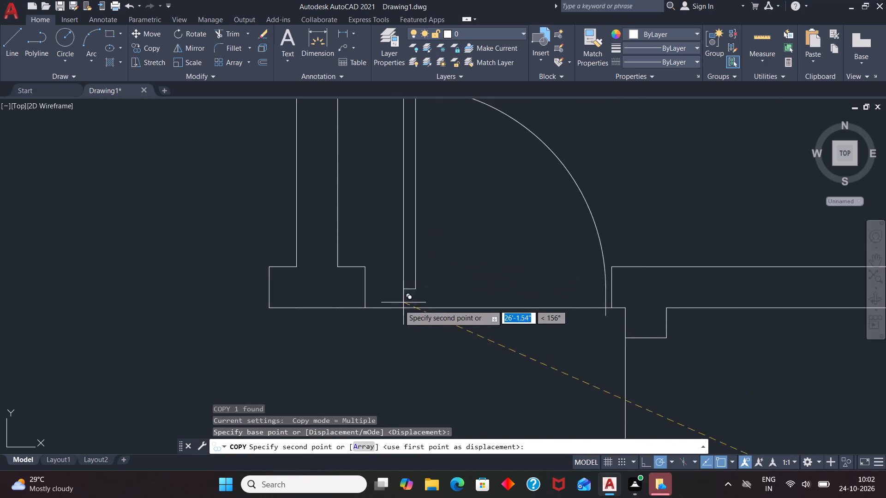
{"action": "left_click", "coordinate": [362, 306]}
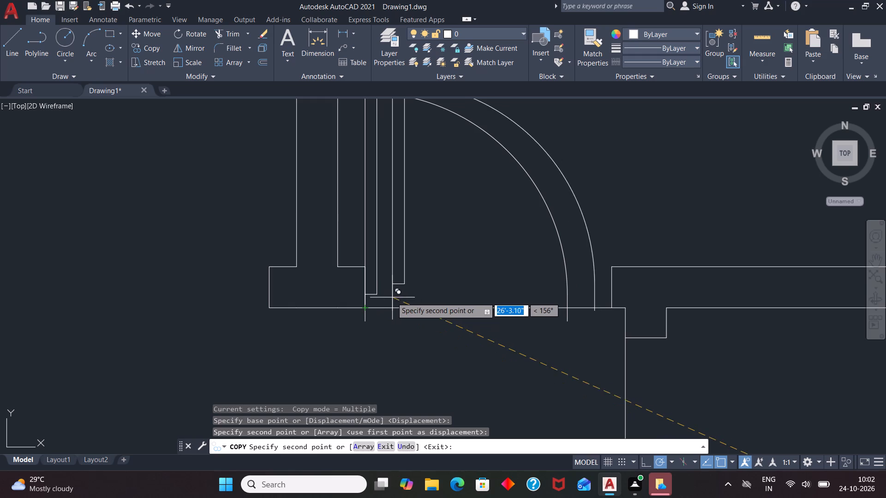
{"action": "key", "text": "Escape"}
Move the copied door by its frame's lower corner onto the lower corner of the opening's west jamb.
{"action": "left_click", "coordinate": [371, 293]}
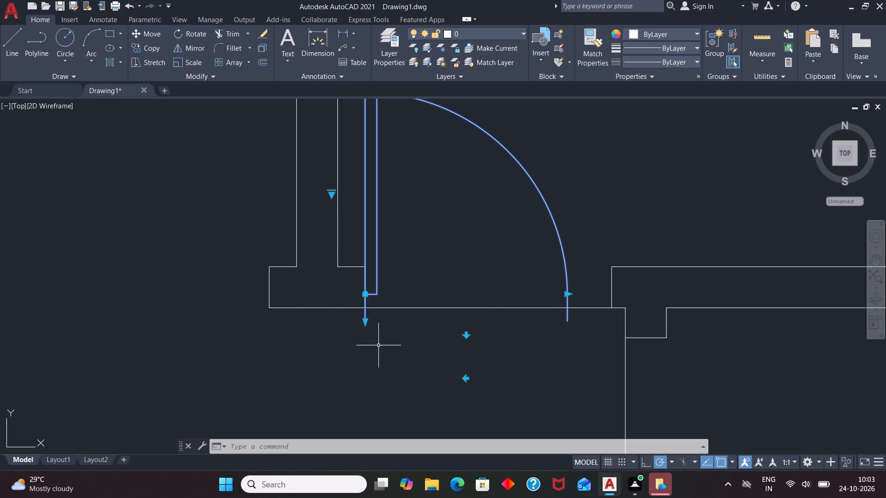
{"action": "key", "text": "m"}
{"action": "key", "text": "Return"}
{"action": "left_click", "coordinate": [363, 319]}
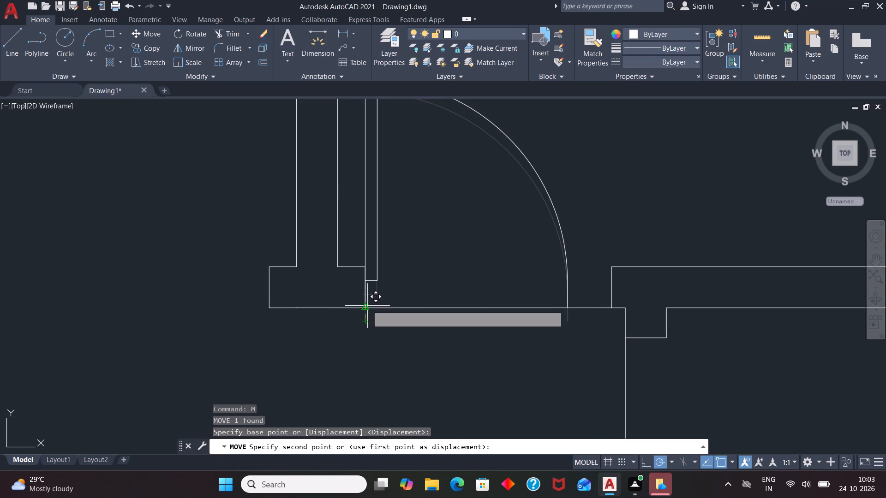
{"action": "left_click", "coordinate": [366, 305]}
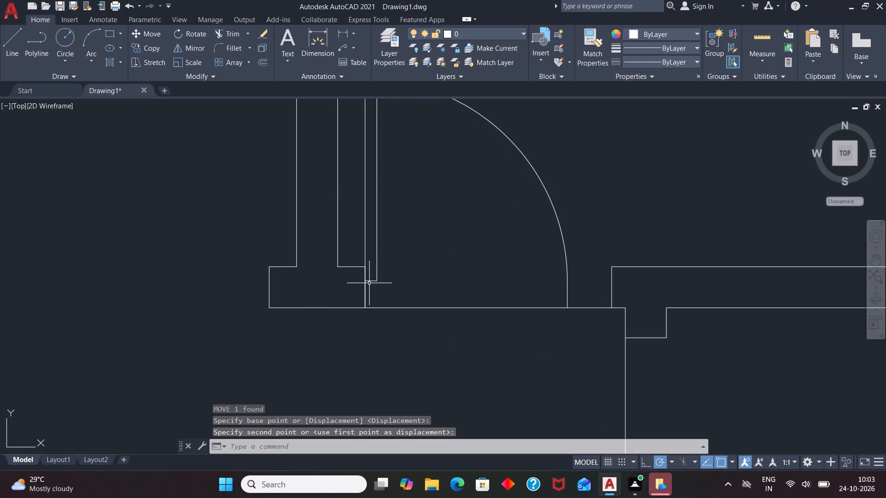
Scale the copied door by about 1.22 from the west jamb's lower corner so it spans the north-east room's opening.
{"action": "left_click", "coordinate": [371, 282]}
{"action": "type", "text": "SC"}
{"action": "key", "text": "Return"}
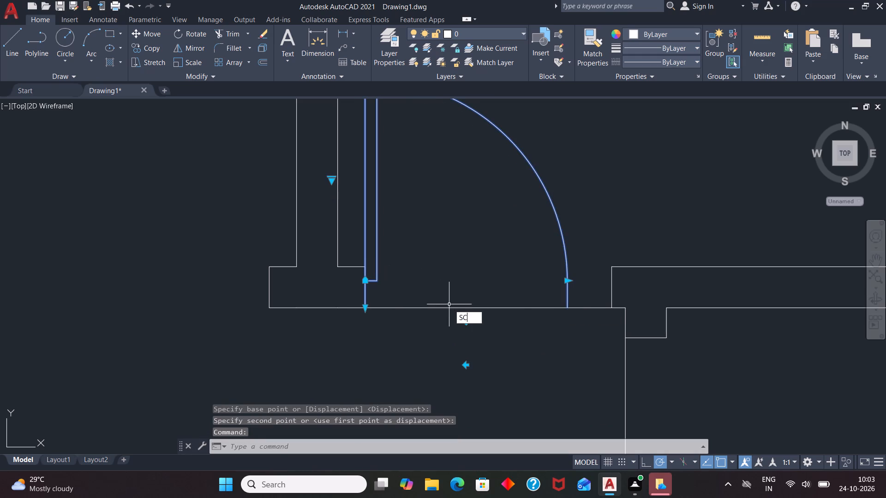
{"action": "left_click_drag", "start_coordinate": [367, 308], "coordinate": [377, 311]}
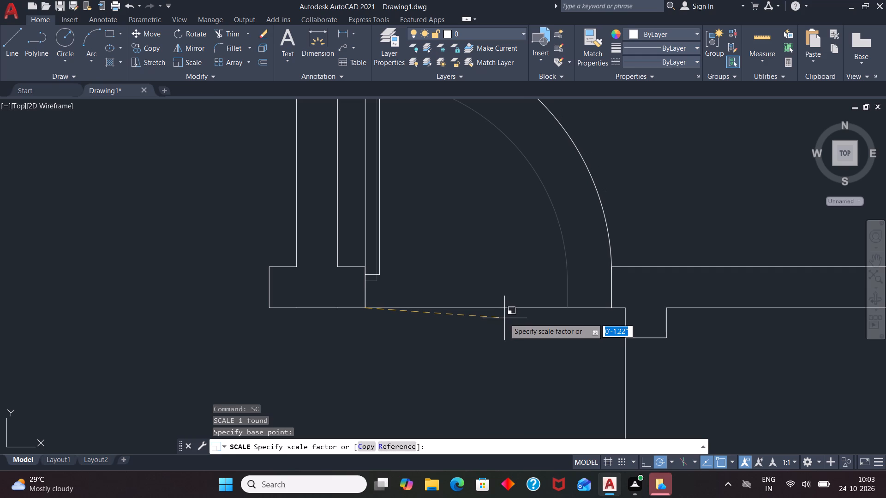
{"action": "left_click", "coordinate": [504, 318]}
{"action": "scroll", "coordinate": [539, 283], "scroll_direction": "down", "scroll_amount": 2}
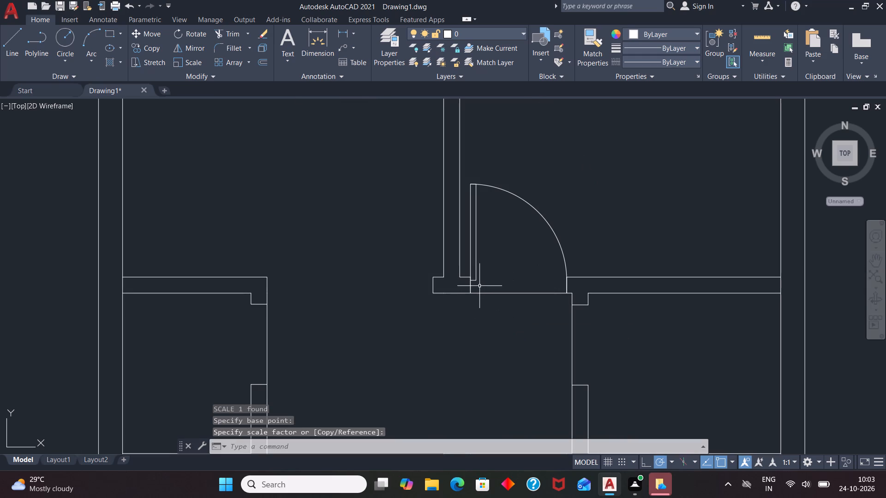
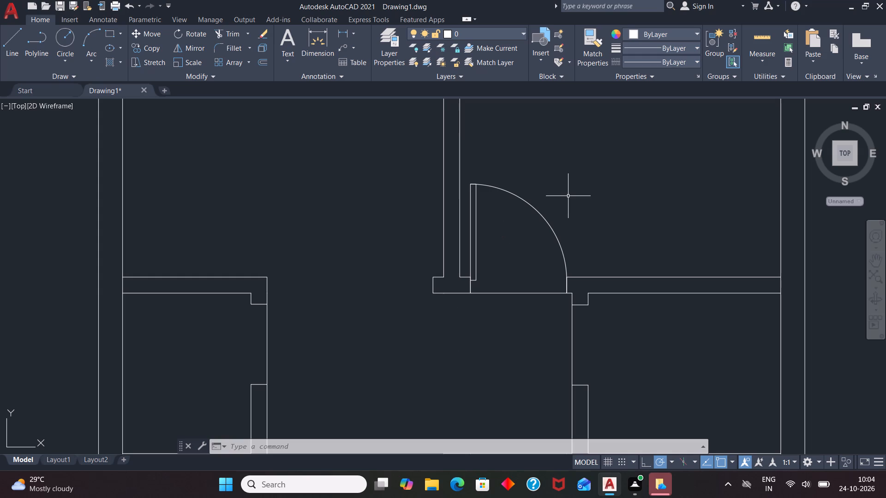
Mirror the spare door block outside the plan across a vertical line to its east, keeping the original.
{"action": "scroll", "coordinate": [531, 161], "scroll_direction": "down", "scroll_amount": 2}
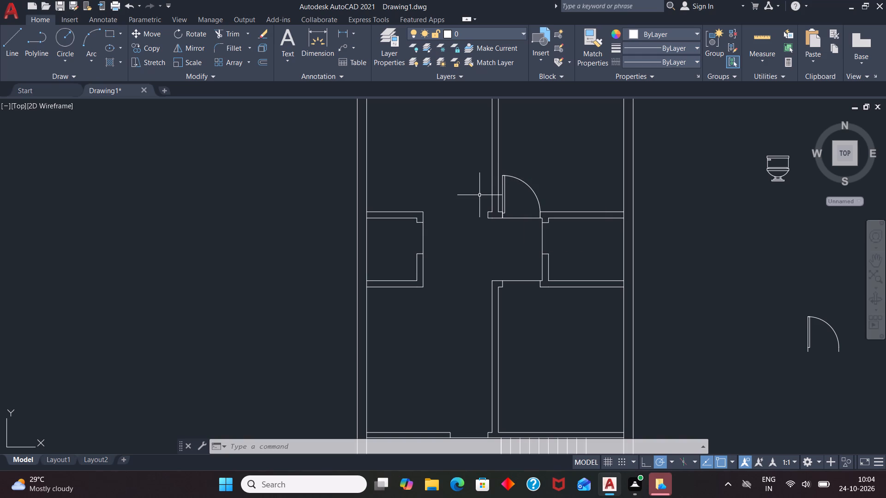
{"action": "middle_click_drag", "start_coordinate": [480, 195], "coordinate": [474, 200]}
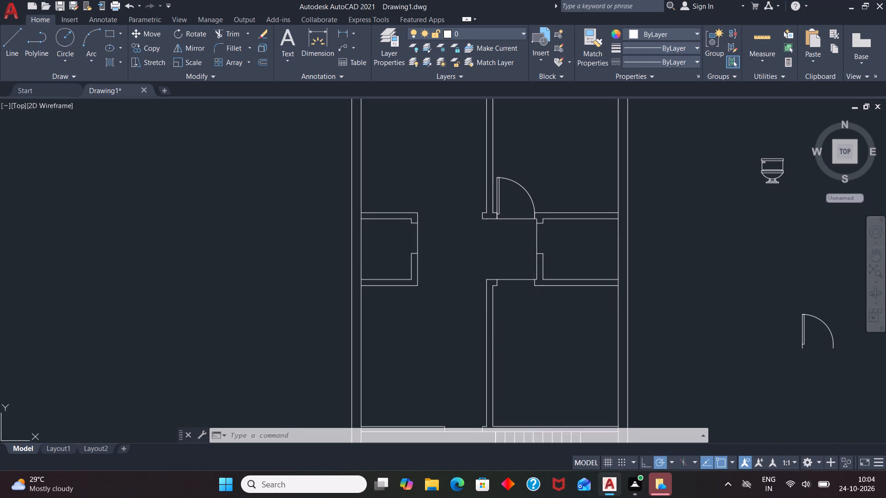
{"action": "scroll", "coordinate": [498, 212], "scroll_direction": "down", "scroll_amount": 1}
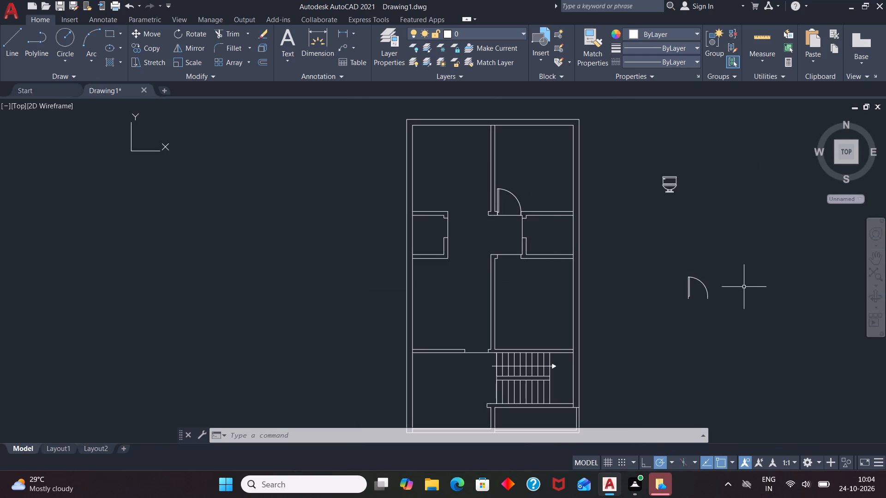
{"action": "left_click", "coordinate": [689, 284]}
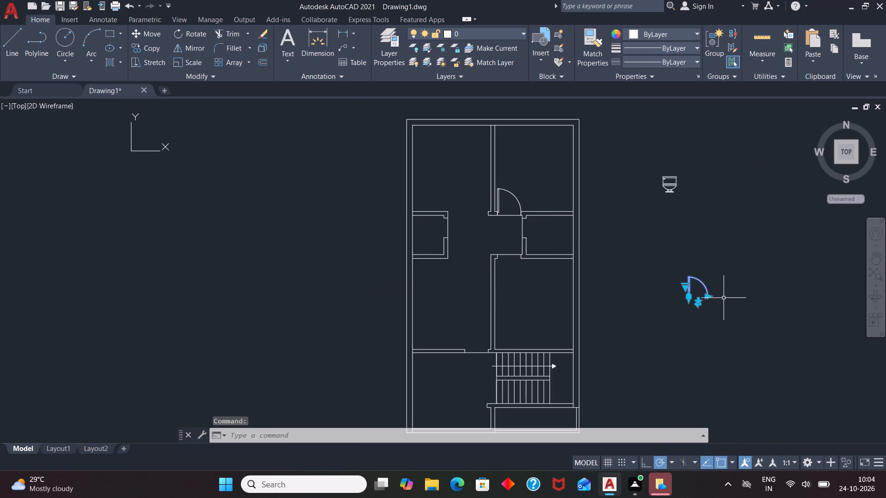
{"action": "type", "text": "MI"}
{"action": "key", "text": "Return"}
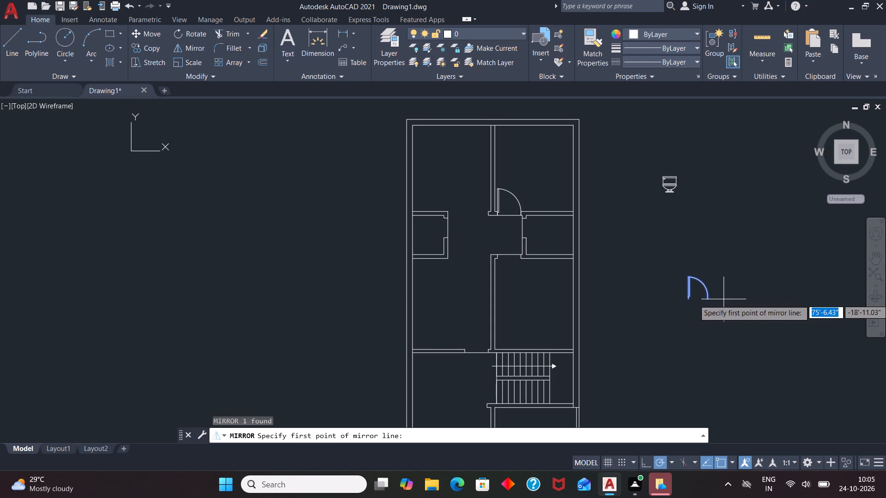
{"action": "left_click", "coordinate": [732, 270]}
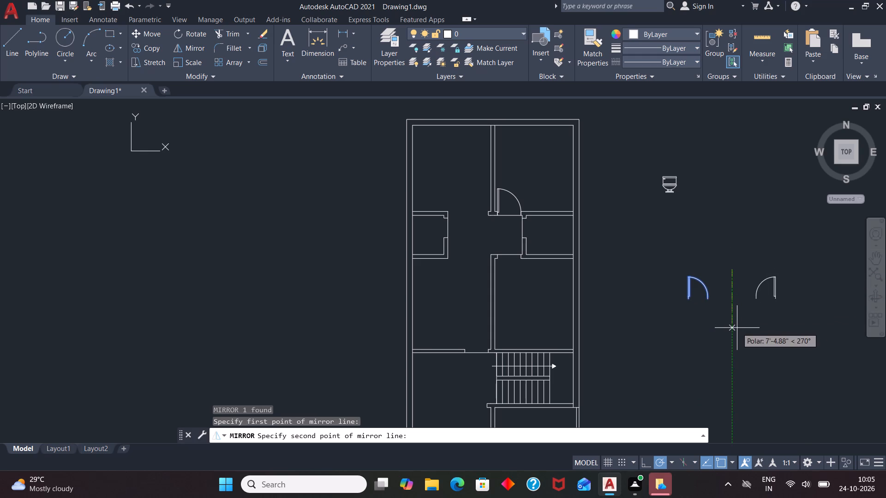
{"action": "left_click", "coordinate": [737, 328]}
{"action": "left_click_drag", "start_coordinate": [754, 369], "coordinate": [737, 328]}
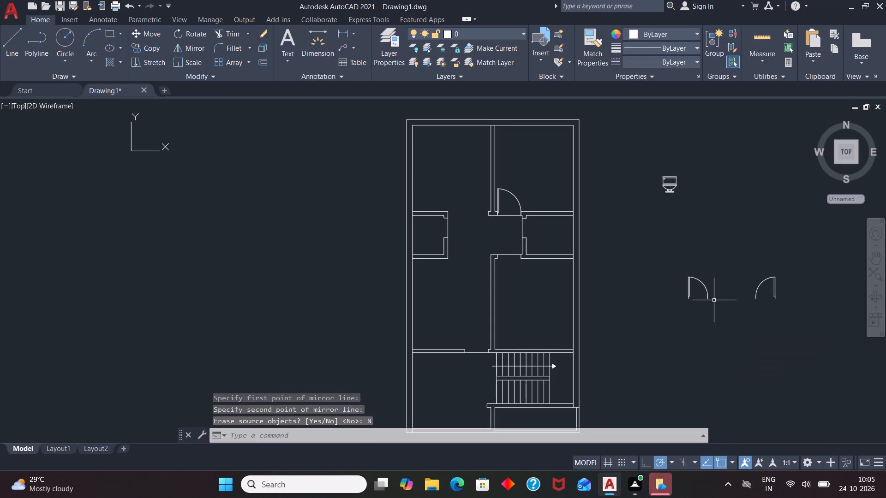
Rotate the mirrored spare door by 90° about its leaf's upper end so the leaf lies horizontal.
{"action": "left_click", "coordinate": [776, 279]}
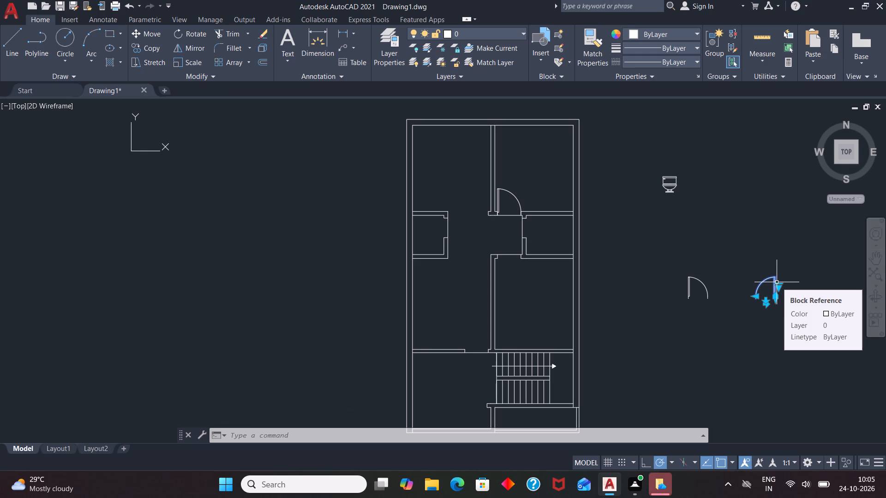
{"action": "type", "text": "RO"}
{"action": "key", "text": "Return"}
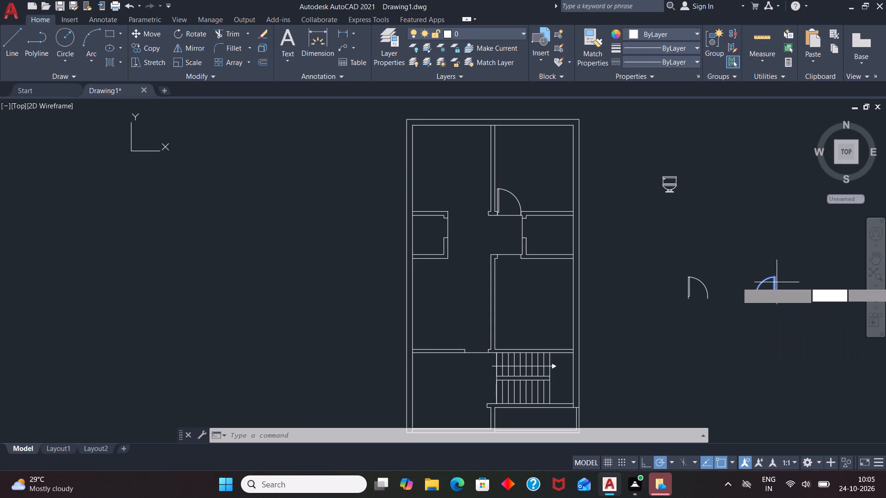
{"action": "left_click", "coordinate": [777, 278]}
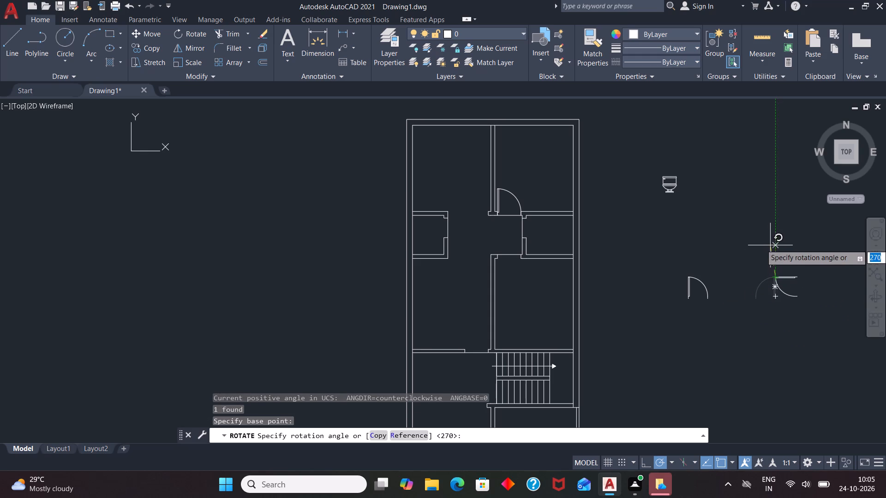
{"action": "left_click", "coordinate": [774, 239]}
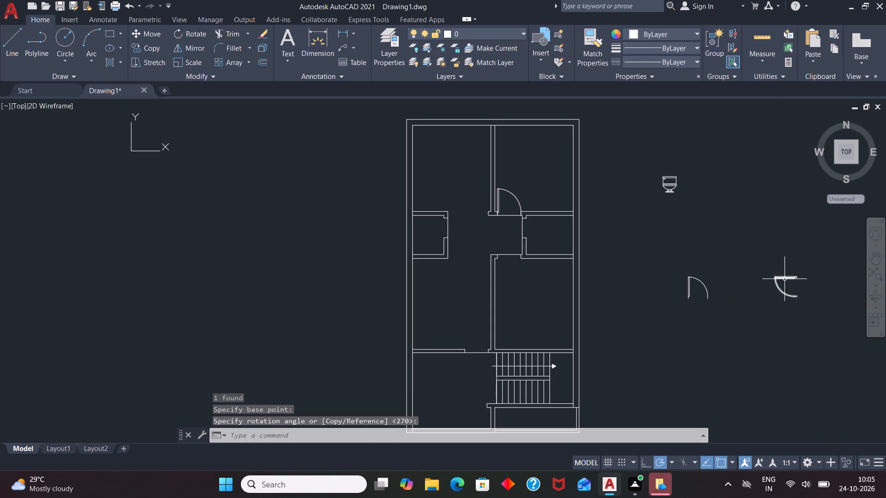
Copy the rotated door by its hinge-side frame corner to the upper jamb of the small west room's door opening.
{"action": "left_click", "coordinate": [784, 279]}
{"action": "type", "text": "CO"}
{"action": "key", "text": "Return"}
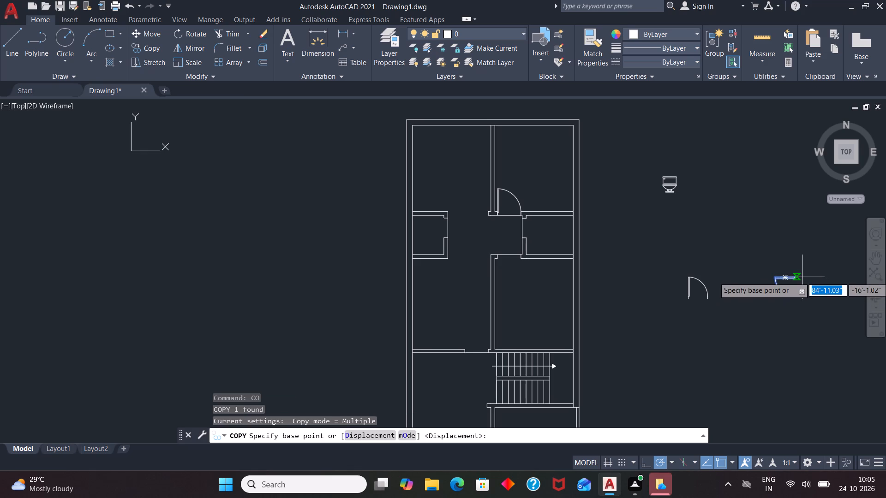
{"action": "left_click", "coordinate": [802, 277]}
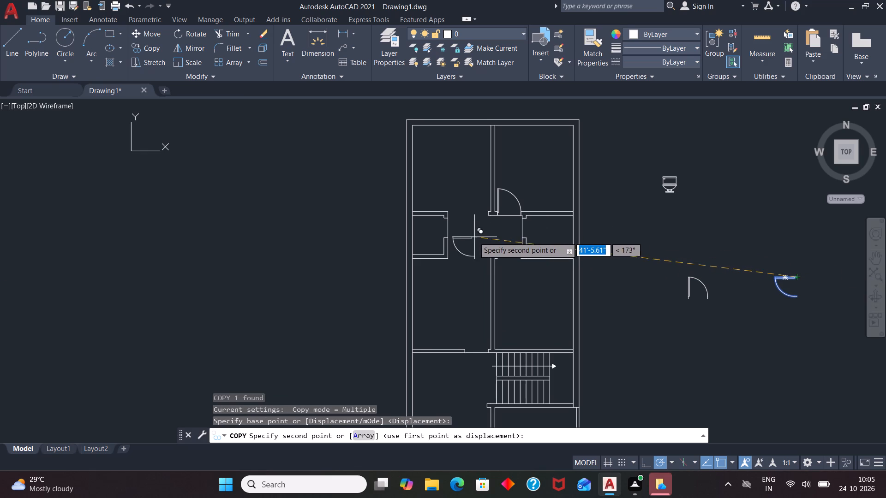
{"action": "scroll", "coordinate": [450, 228], "scroll_direction": "up", "scroll_amount": 3}
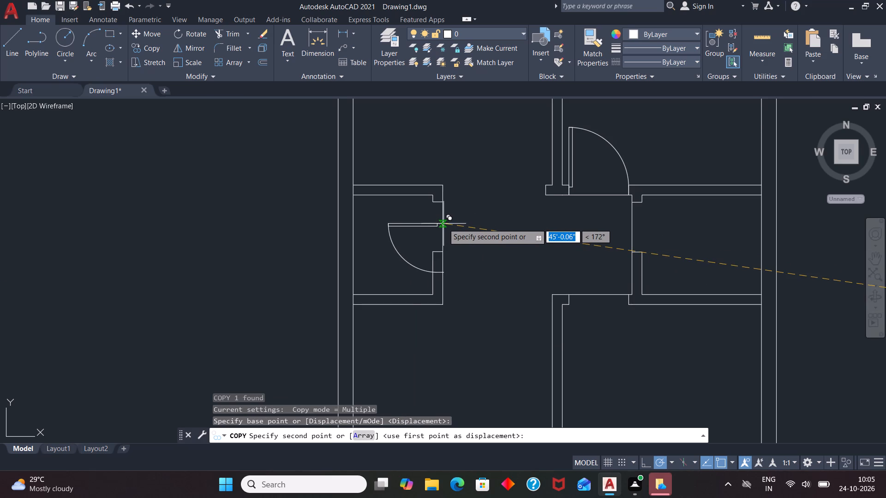
{"action": "scroll", "coordinate": [443, 224], "scroll_direction": "up", "scroll_amount": 1}
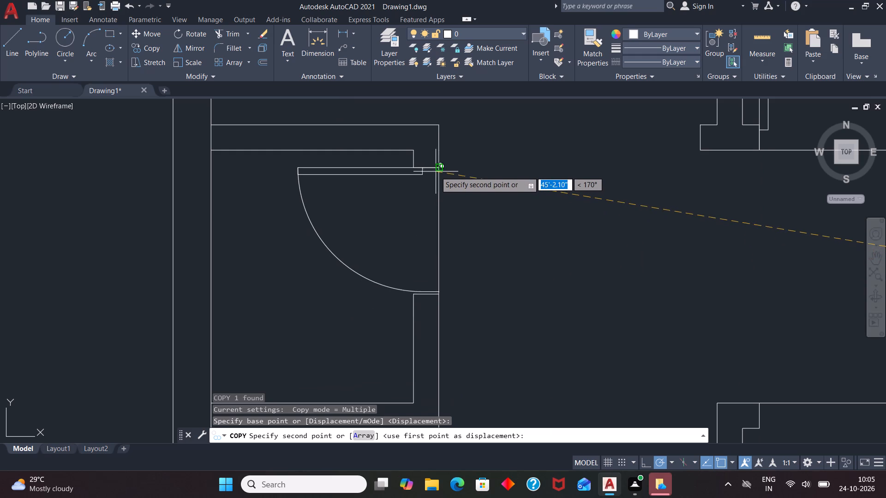
{"action": "left_click", "coordinate": [434, 168]}
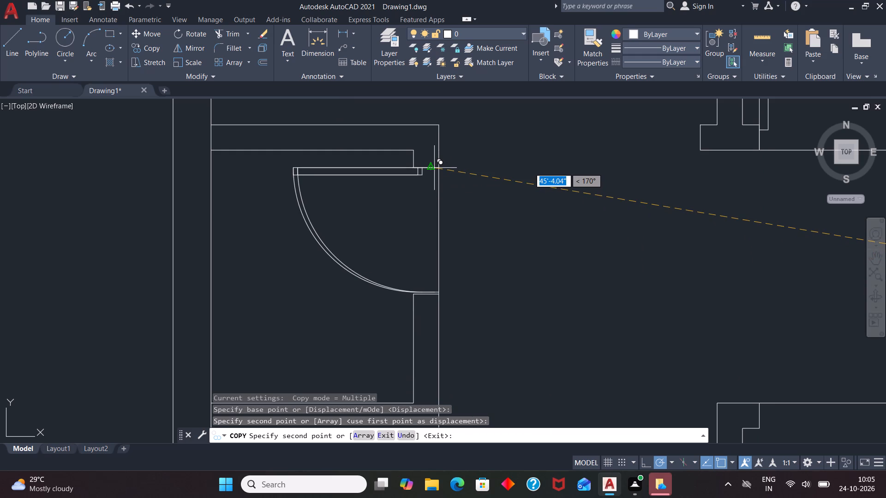
{"action": "key", "text": "space"}
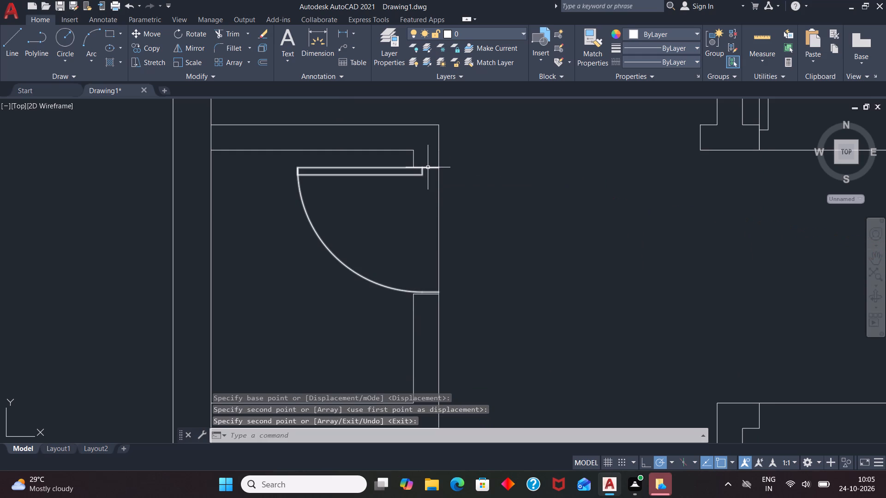
Scale the small west room's door by about 1.01 from the upper jamb's outer corner so it spans the opening.
{"action": "left_click", "coordinate": [428, 167]}
{"action": "type", "text": "SC"}
{"action": "key", "text": "Return"}
{"action": "scroll", "coordinate": [446, 166], "scroll_direction": "up", "scroll_amount": 1}
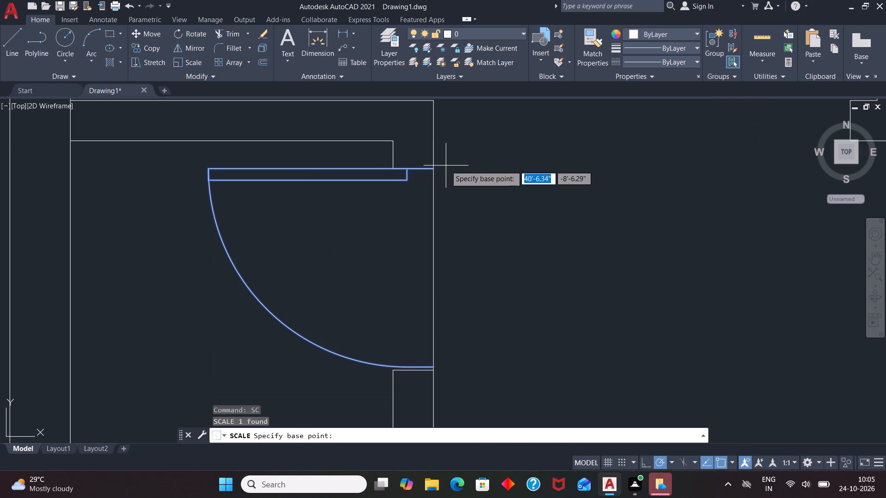
{"action": "left_click", "coordinate": [436, 167]}
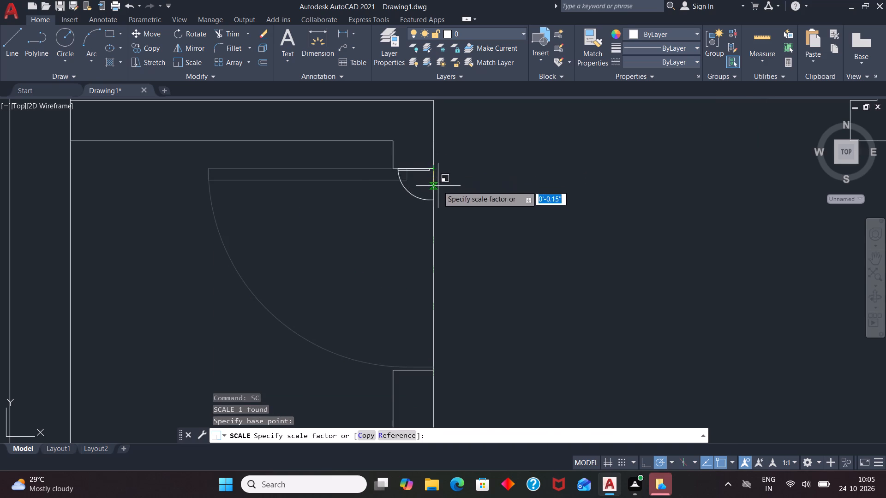
{"action": "left_click", "coordinate": [442, 283]}
Rotate the mirrored spare door outside the plan a quarter turn clockwise about its hinge end so its leaf stands vertical.
{"action": "scroll", "coordinate": [382, 221], "scroll_direction": "down", "scroll_amount": 2}
{"action": "scroll", "coordinate": [411, 183], "scroll_direction": "down", "scroll_amount": 1}
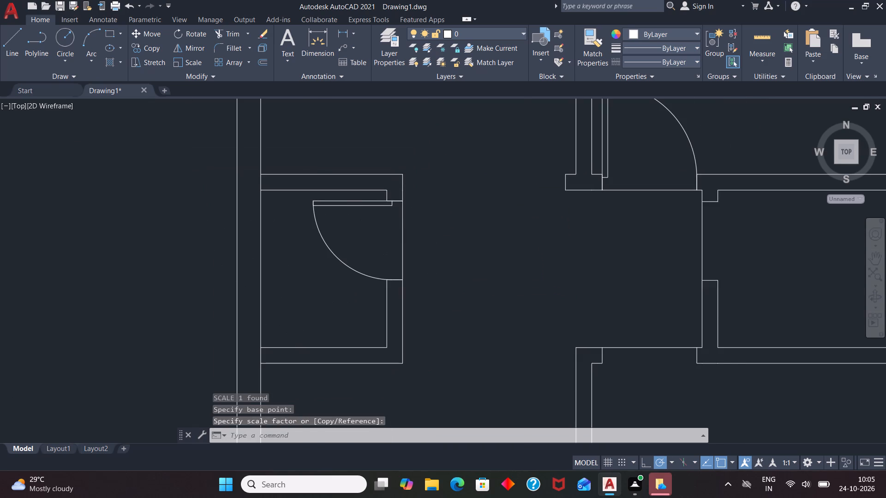
{"action": "scroll", "coordinate": [407, 177], "scroll_direction": "down", "scroll_amount": 4}
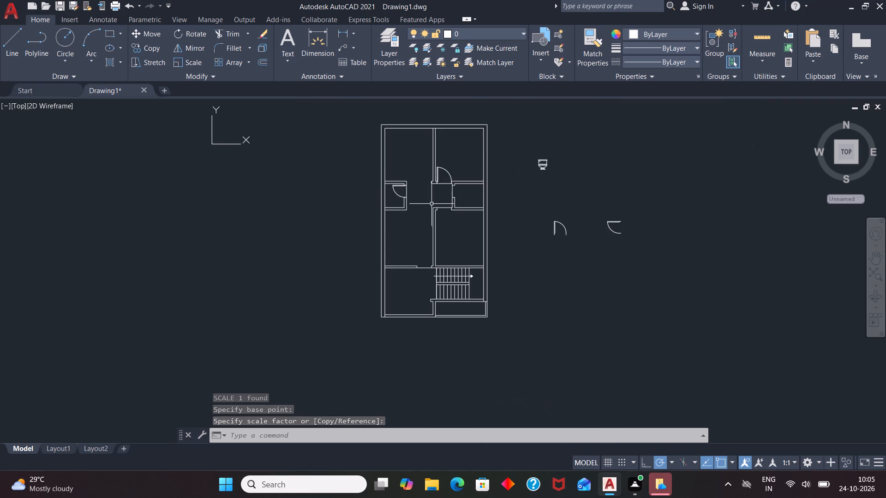
{"action": "left_click", "coordinate": [615, 221]}
{"action": "type", "text": "RO"}
{"action": "key", "text": "Return"}
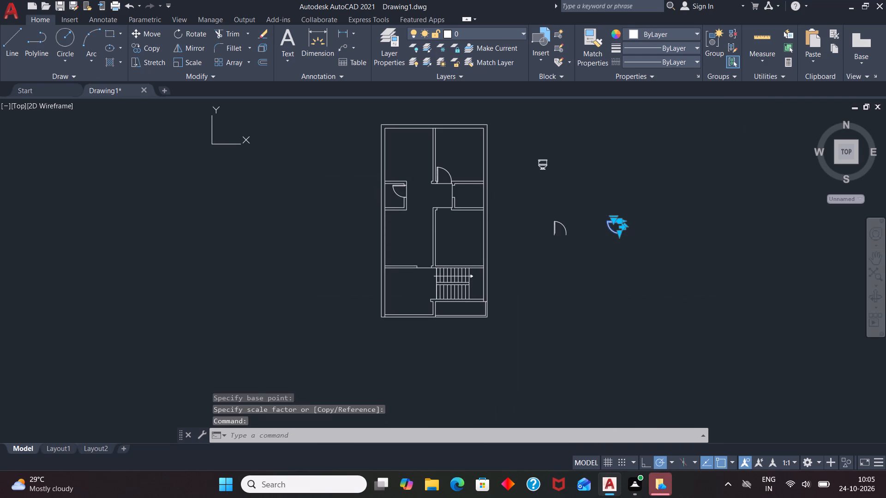
{"action": "left_click", "coordinate": [620, 225]}
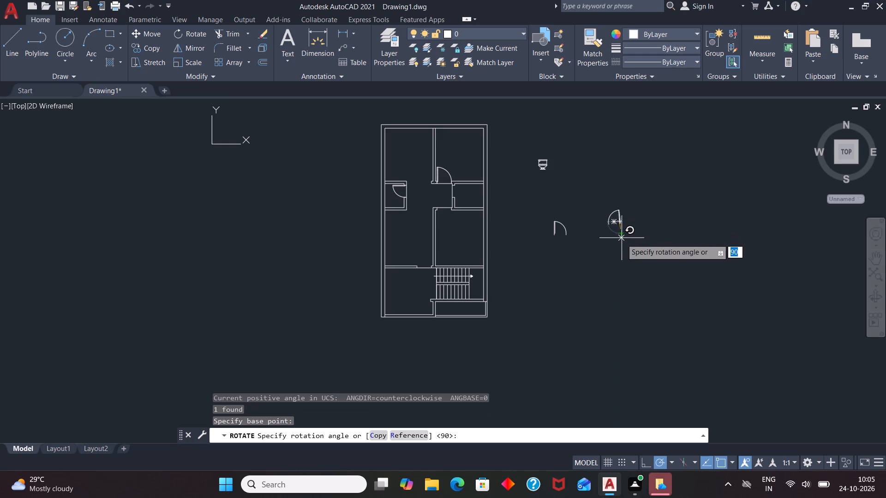
{"action": "left_click", "coordinate": [619, 254]}
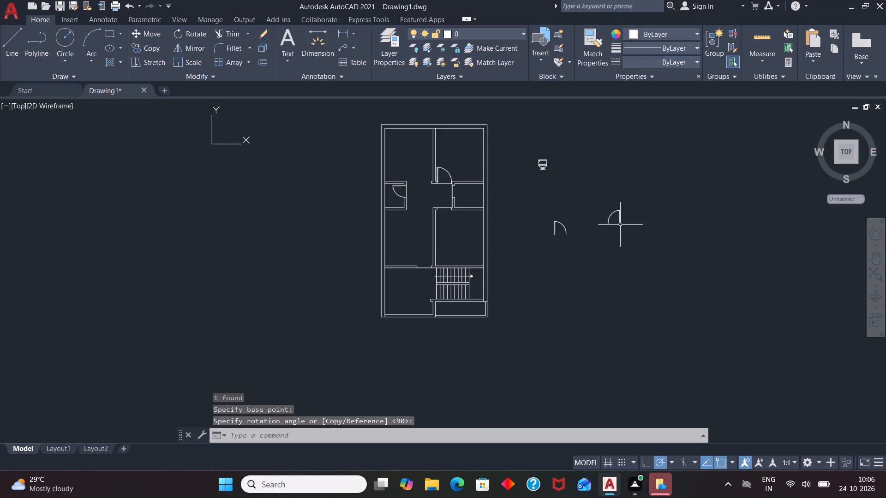
Copy the upright mirrored door by its hinge-side frame corner to the lower east jamb corner of the opening northwest of the stairs.
{"action": "left_click", "coordinate": [620, 223]}
{"action": "type", "text": "CO"}
{"action": "key", "text": "Return"}
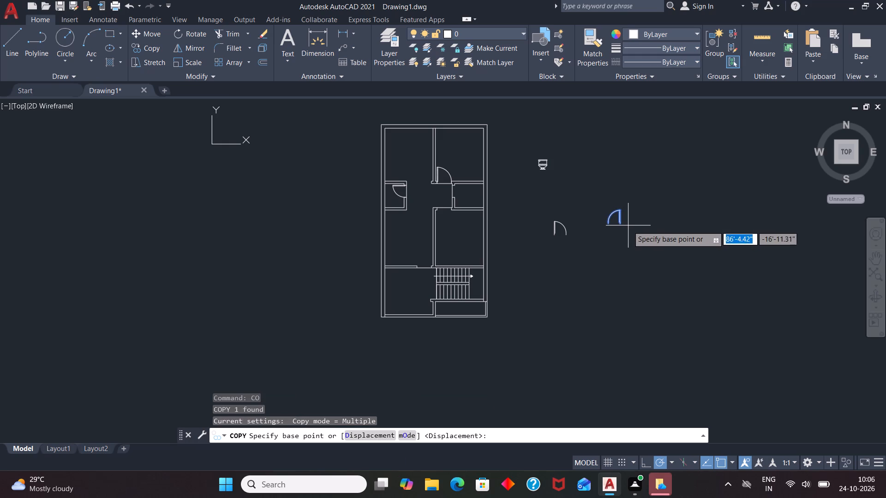
{"action": "left_click", "coordinate": [625, 225]}
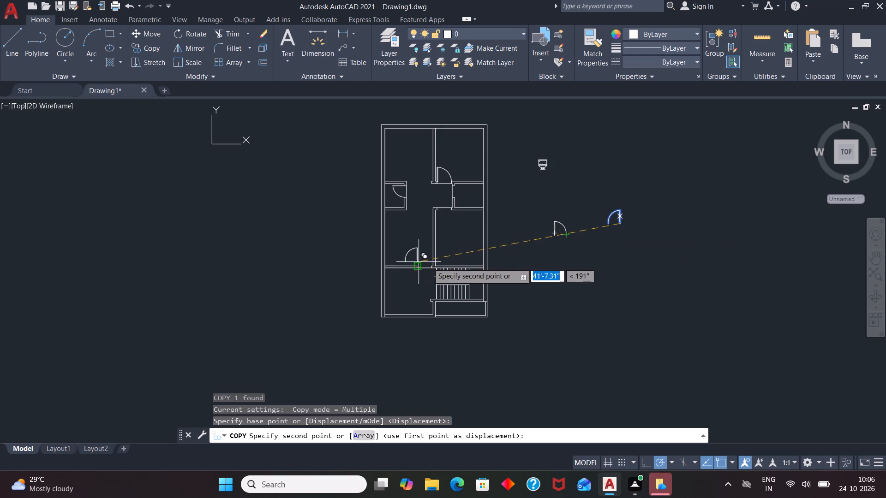
{"action": "scroll", "coordinate": [428, 263], "scroll_direction": "up", "scroll_amount": 5}
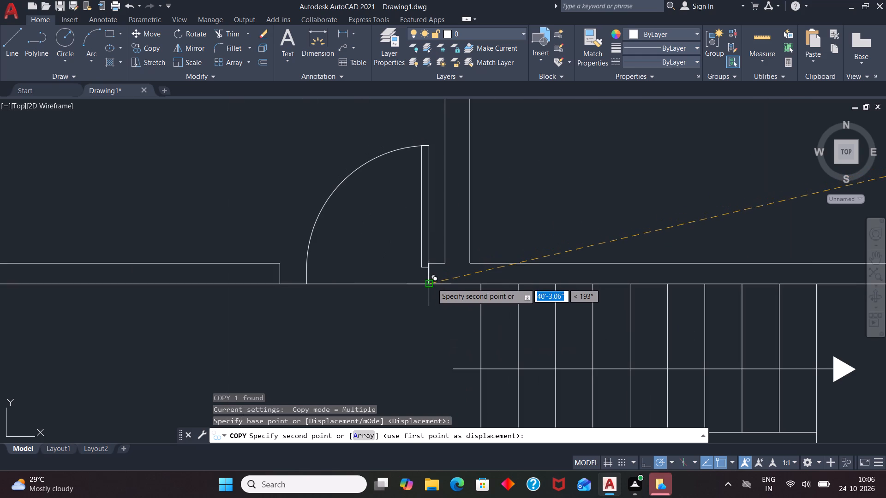
{"action": "left_click", "coordinate": [432, 283]}
{"action": "key", "text": "Escape"}
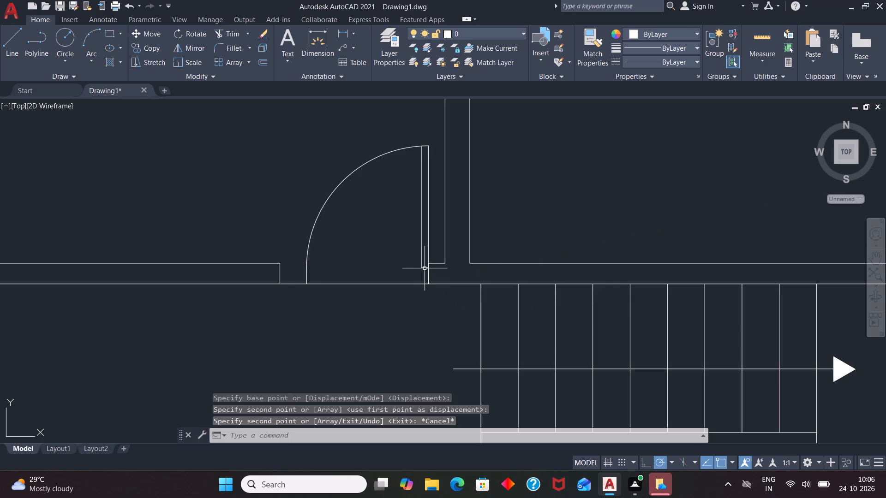
Scale the copied door by about 1.22 from the east jamb's lower corner so it spans the opening northwest of the stairs.
{"action": "left_click", "coordinate": [425, 268]}
{"action": "type", "text": "SC"}
{"action": "key", "text": "Return"}
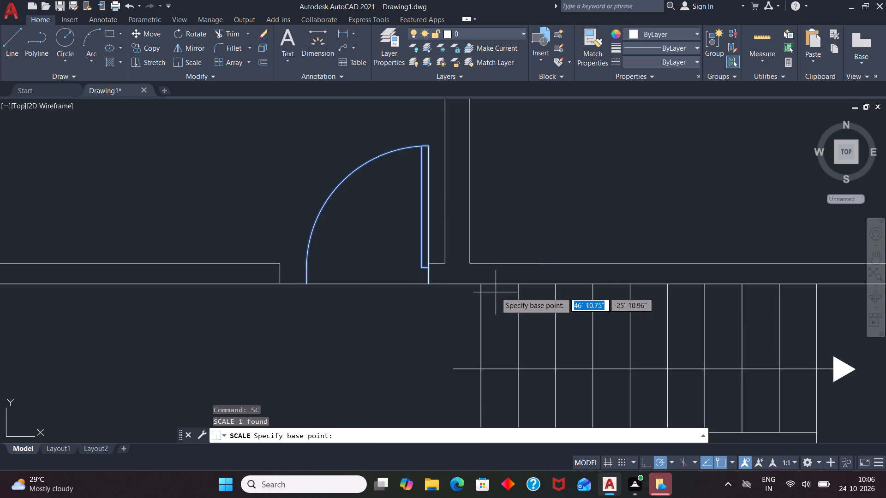
{"action": "left_click", "coordinate": [430, 282]}
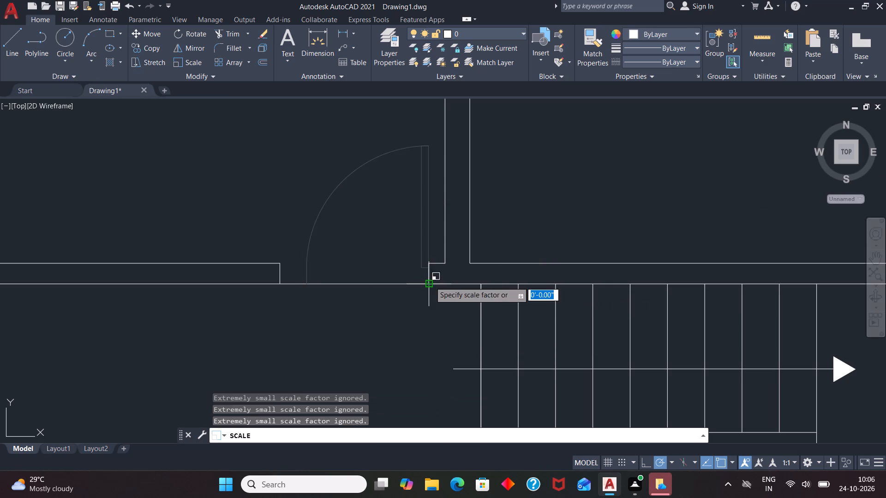
{"action": "left_click", "coordinate": [353, 246]}
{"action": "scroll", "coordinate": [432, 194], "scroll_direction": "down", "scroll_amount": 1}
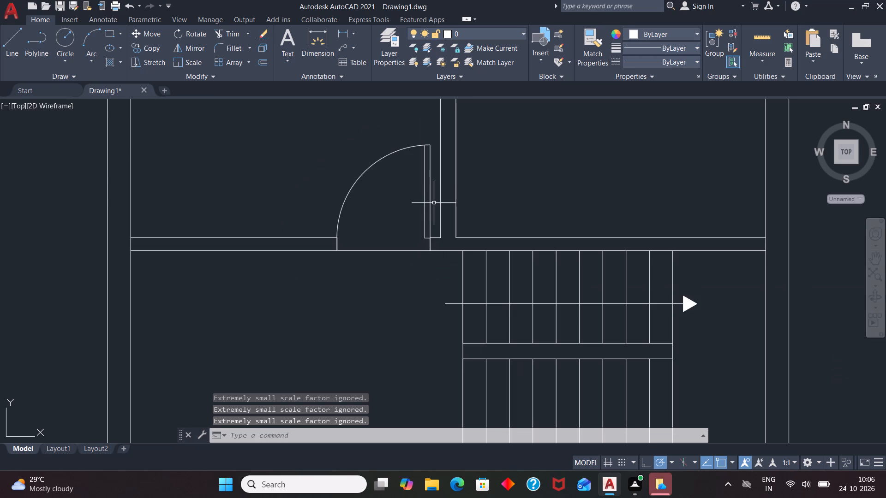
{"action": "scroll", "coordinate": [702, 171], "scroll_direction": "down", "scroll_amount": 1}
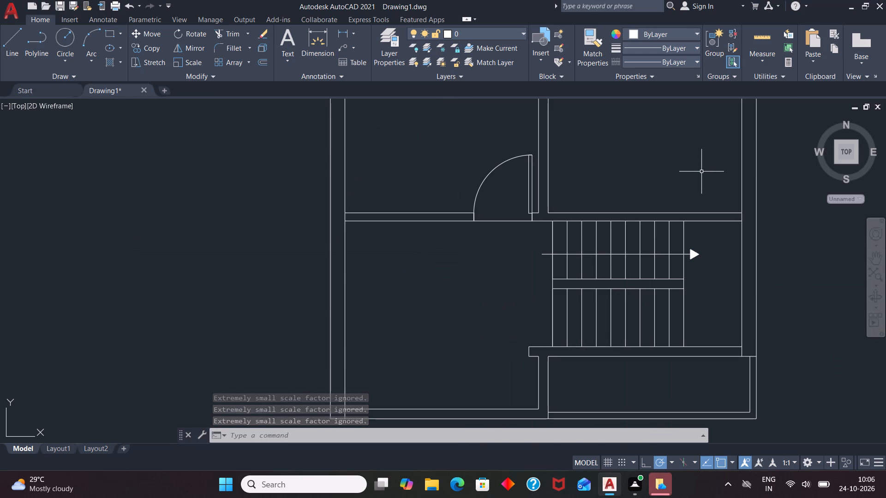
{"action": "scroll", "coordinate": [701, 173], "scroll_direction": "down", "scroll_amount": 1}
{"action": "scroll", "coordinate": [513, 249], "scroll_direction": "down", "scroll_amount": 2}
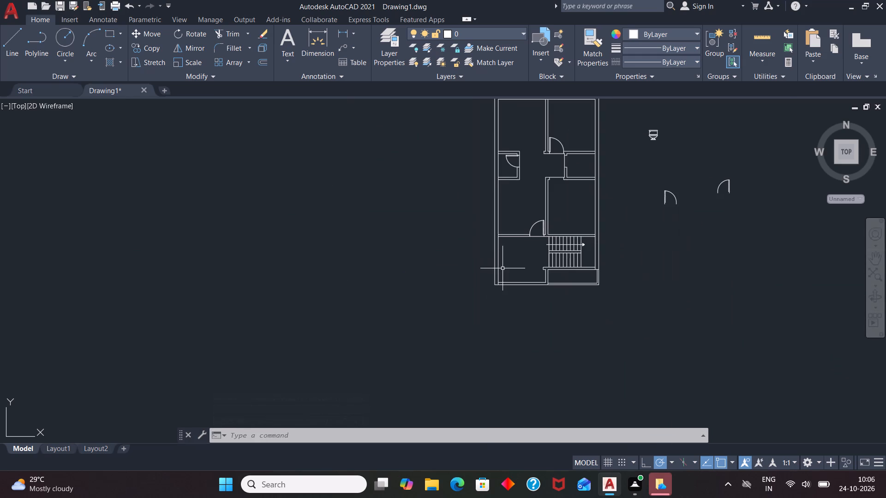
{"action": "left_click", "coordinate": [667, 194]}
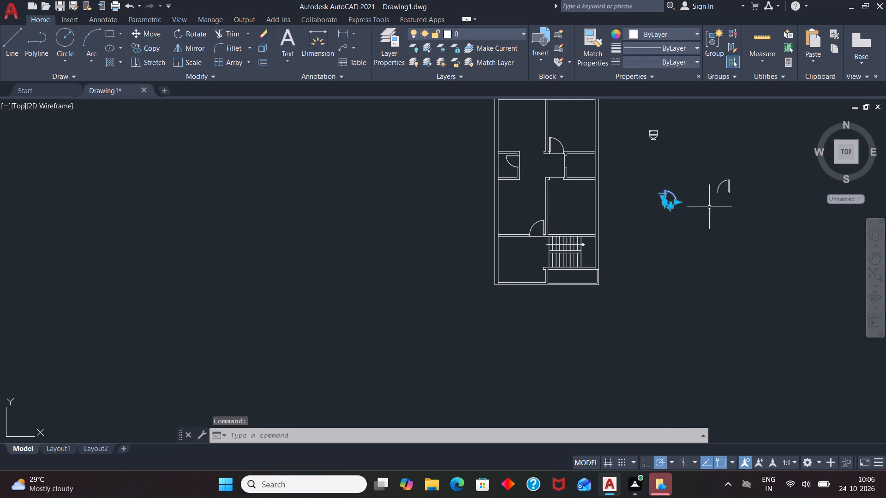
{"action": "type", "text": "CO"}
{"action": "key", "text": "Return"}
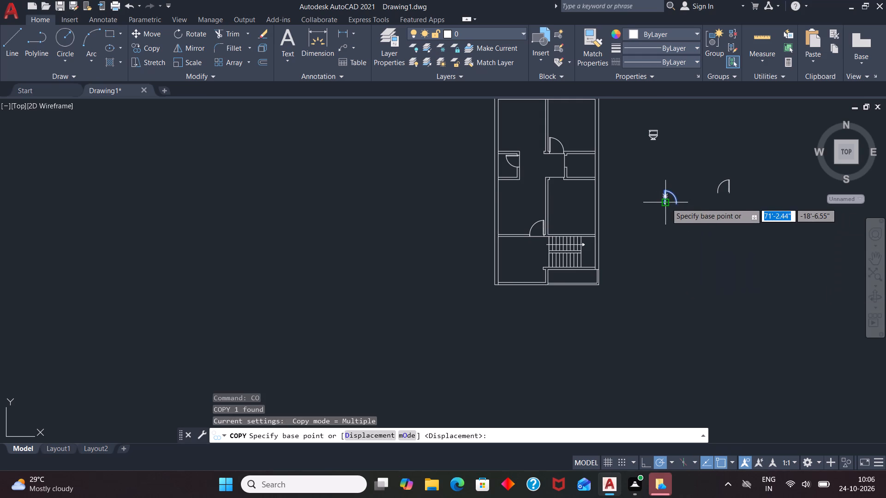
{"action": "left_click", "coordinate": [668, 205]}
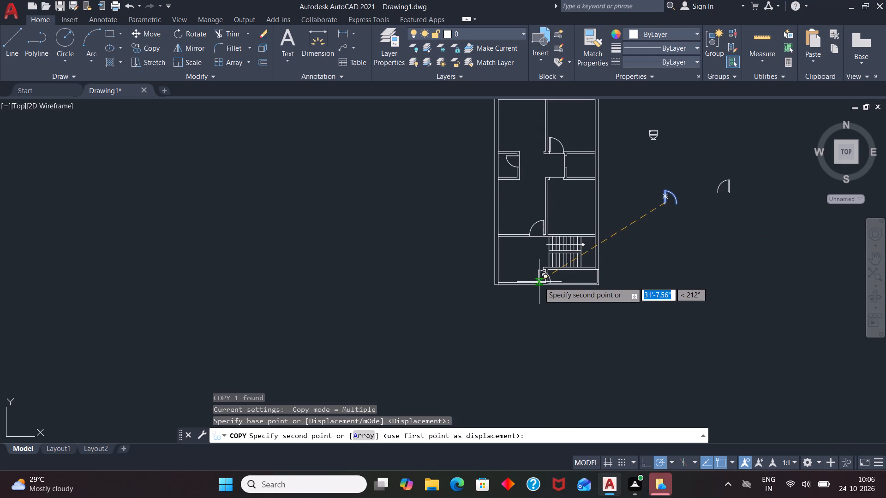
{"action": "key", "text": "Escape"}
Draw a jamb line across the southwest room's south wall, tracked 4 inches west from the room's inner southeast corner.
{"action": "scroll", "coordinate": [539, 286], "scroll_direction": "up", "scroll_amount": 4}
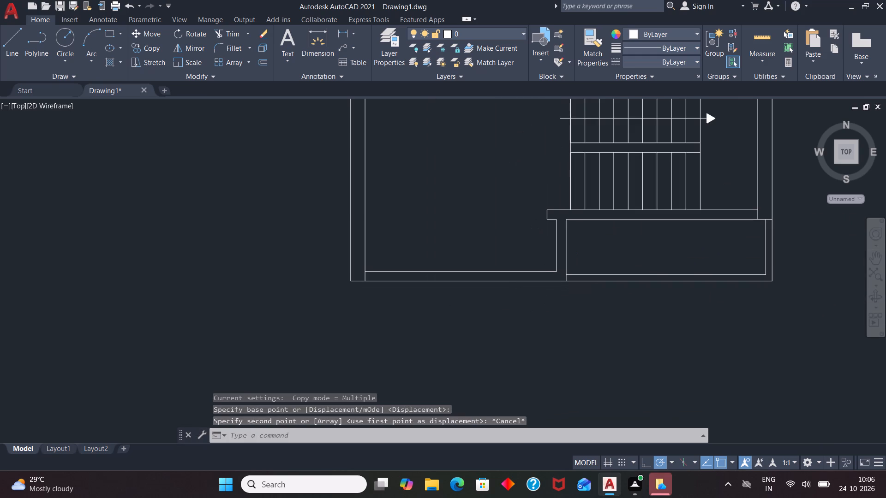
{"action": "key", "text": "l"}
{"action": "key", "text": "Return"}
{"action": "key", "text": "t"}
{"action": "key", "text": "k"}
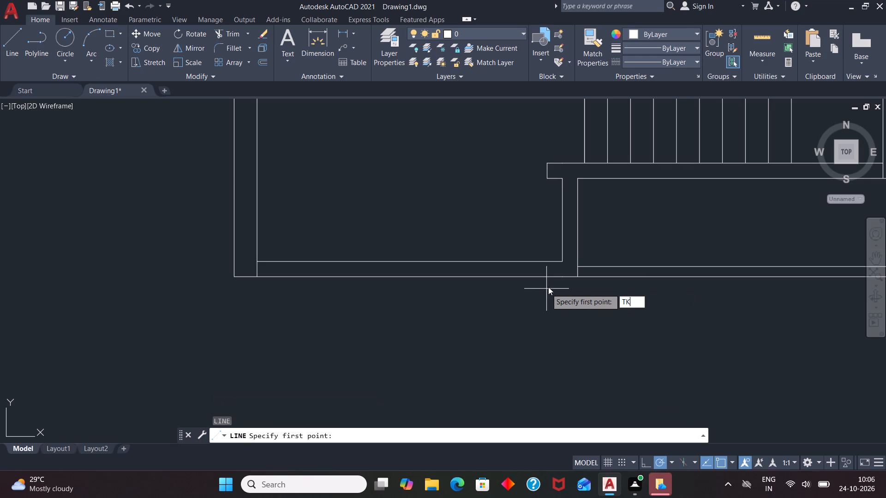
{"action": "key", "text": "Return"}
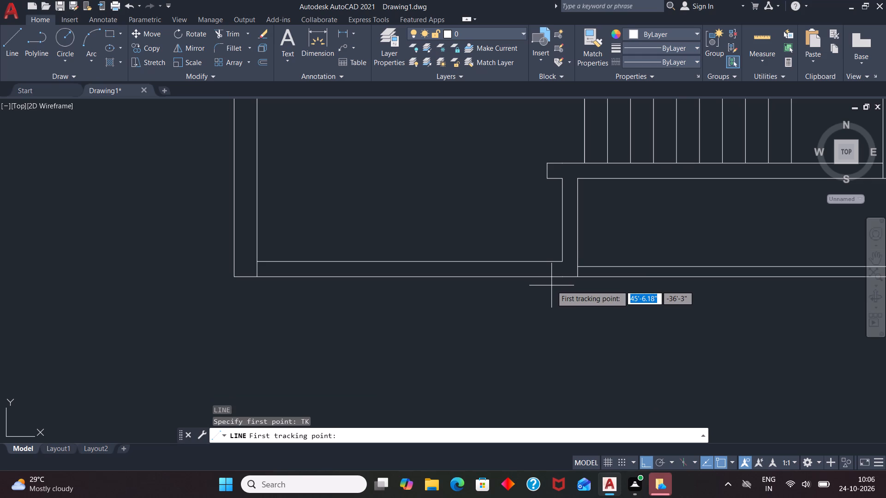
{"action": "left_click", "coordinate": [561, 261]}
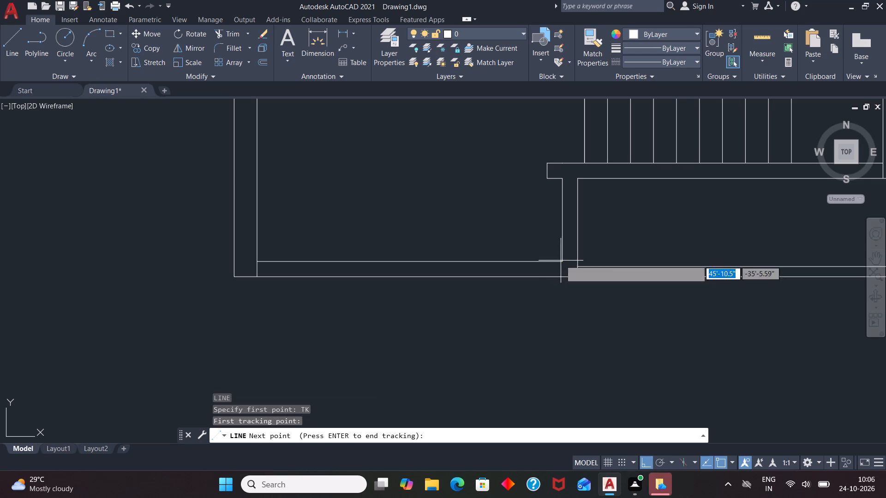
{"action": "key", "text": "4"}
{"action": "key", "text": "Return"}
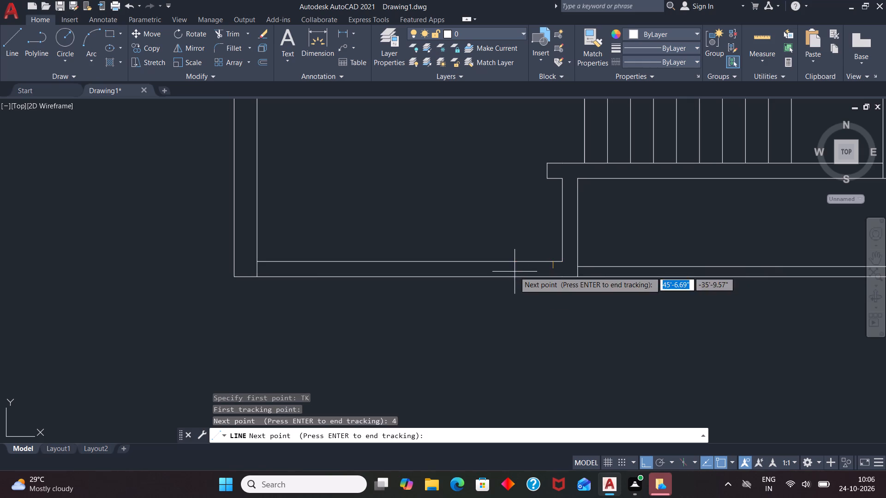
{"action": "key", "text": "Return"}
{"action": "left_click", "coordinate": [553, 278]}
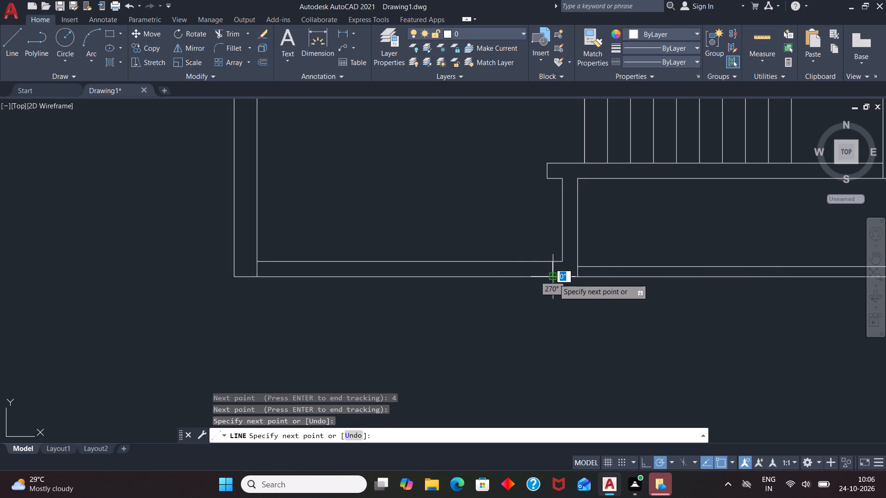
{"action": "key", "text": "space"}
Offset the new south wall jamb line 3'6" to the west to mark the entrance opening's other jamb.
{"action": "key", "text": "o"}
{"action": "key", "text": "Return"}
{"action": "type", "text": "3'"}
{"action": "key", "text": "6"}
{"action": "key", "text": "Return"}
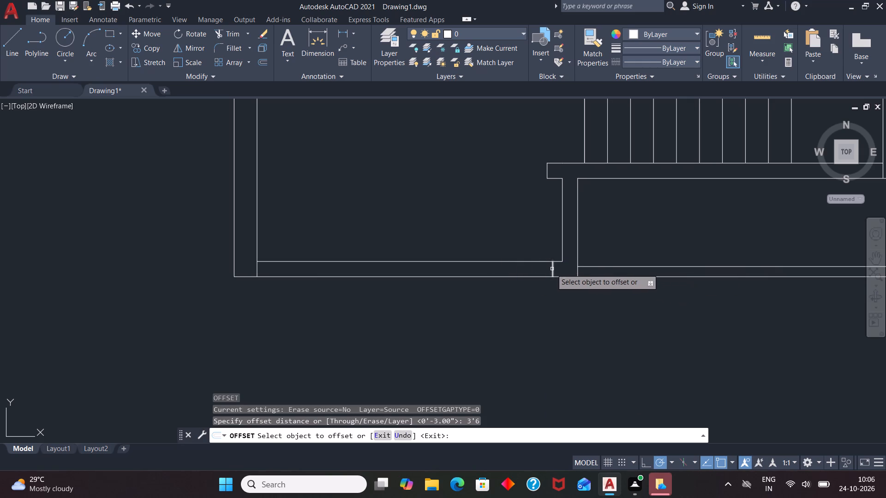
{"action": "left_click", "coordinate": [552, 269]}
{"action": "left_click", "coordinate": [464, 290]}
{"action": "key", "text": "Escape"}
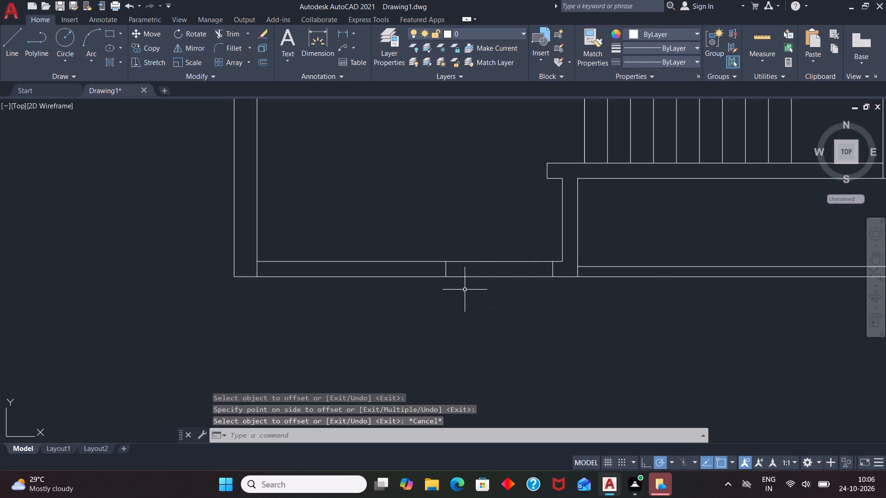
Trim the inner line of the south wall between the two entrance jamb lines.
{"action": "type", "text": "TR"}
{"action": "key", "text": "Return"}
{"action": "key", "text": "Return"}
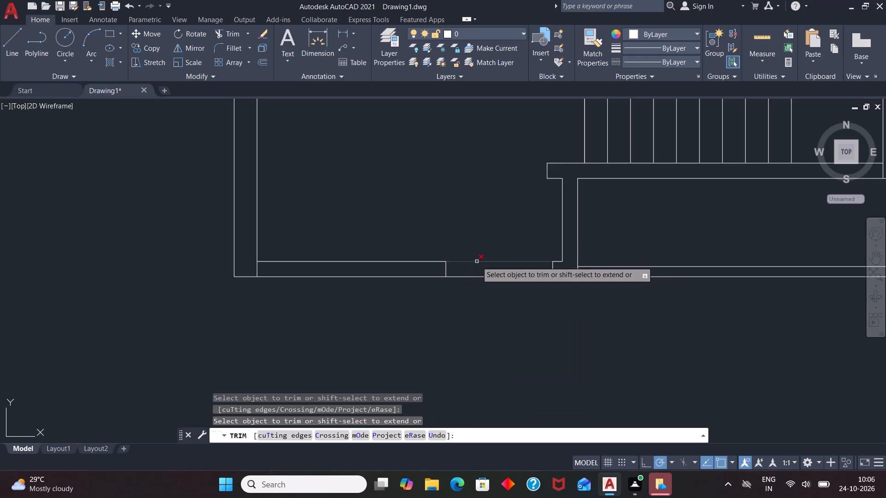
{"action": "left_click", "coordinate": [477, 261]}
{"action": "key", "text": "Escape"}
Copy the upright unmirrored spare door by its lower hinge-side corner to the lower west jamb corner of the south entrance opening.
{"action": "scroll", "coordinate": [459, 261], "scroll_direction": "down", "scroll_amount": 1}
{"action": "scroll", "coordinate": [501, 307], "scroll_direction": "down", "scroll_amount": 2}
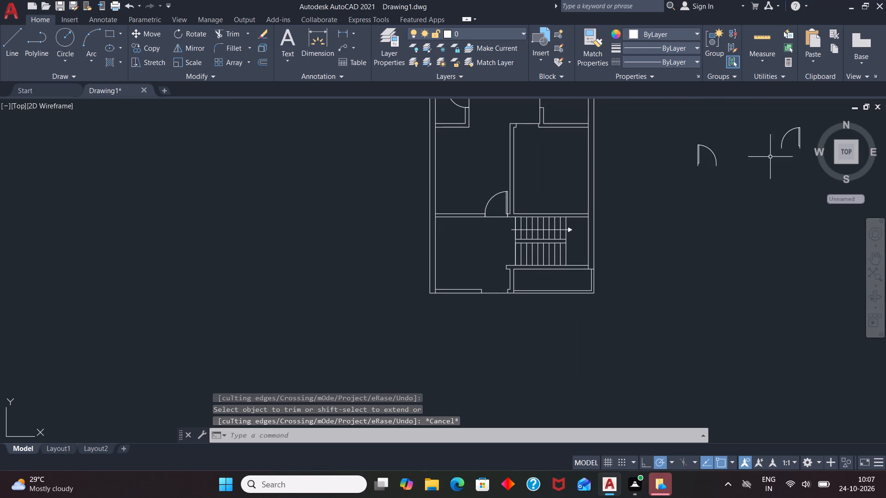
{"action": "left_click", "coordinate": [699, 152]}
{"action": "key", "text": "c"}
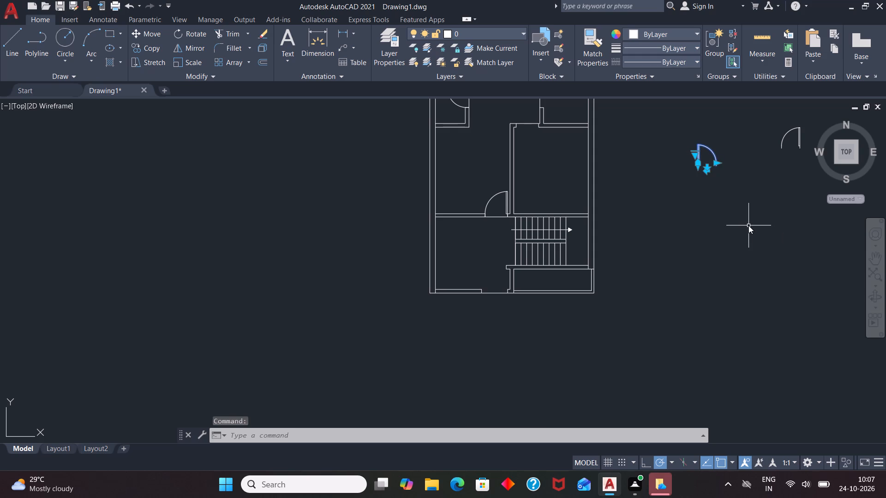
{"action": "key", "text": "o"}
{"action": "key", "text": "Return"}
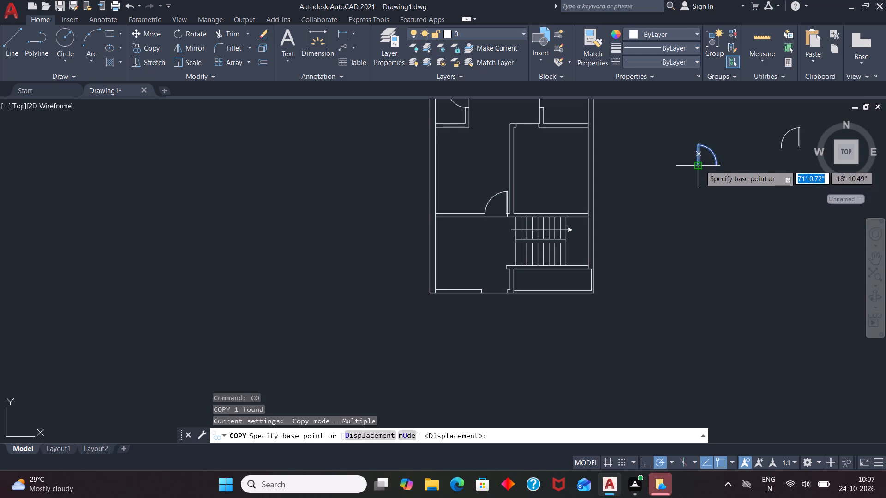
{"action": "left_click", "coordinate": [700, 166]}
{"action": "scroll", "coordinate": [480, 290], "scroll_direction": "up", "scroll_amount": 5}
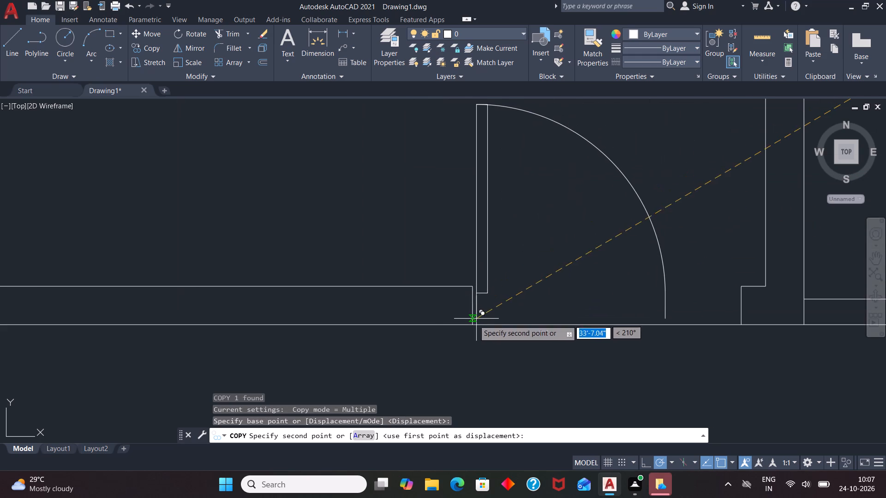
{"action": "left_click", "coordinate": [471, 324]}
{"action": "key", "text": "Escape"}
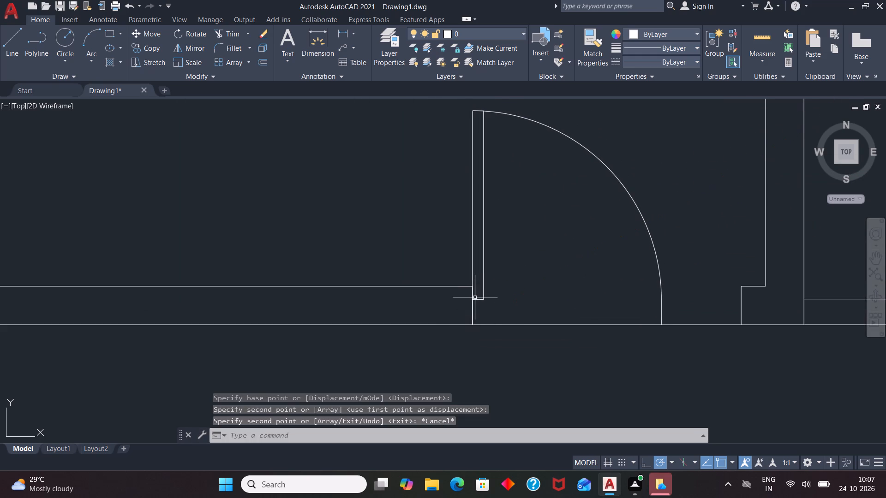
Scale the copied entrance door up from the west jamb's lower corner so it spans the south opening.
{"action": "left_click", "coordinate": [475, 298]}
{"action": "key", "text": "s"}
{"action": "key", "text": "c"}
{"action": "key", "text": "Return"}
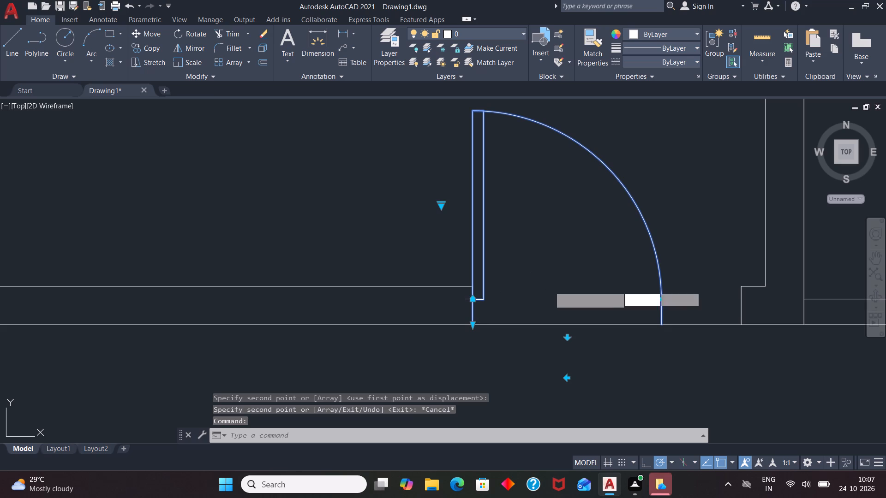
{"action": "left_click_drag", "start_coordinate": [470, 320], "coordinate": [478, 321]}
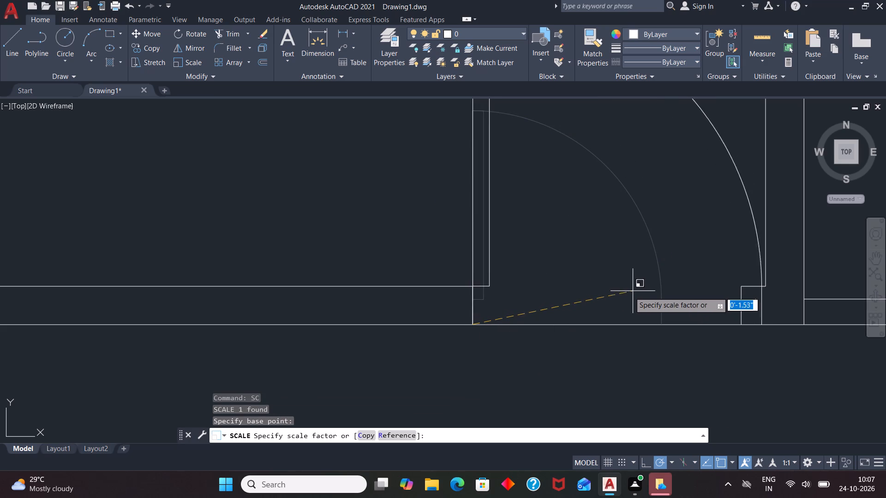
{"action": "left_click", "coordinate": [620, 289]}
Rotate the mirrored spare door outside the plan a half turn about its leaf's upper end.
{"action": "scroll", "coordinate": [522, 310], "scroll_direction": "down", "scroll_amount": 2}
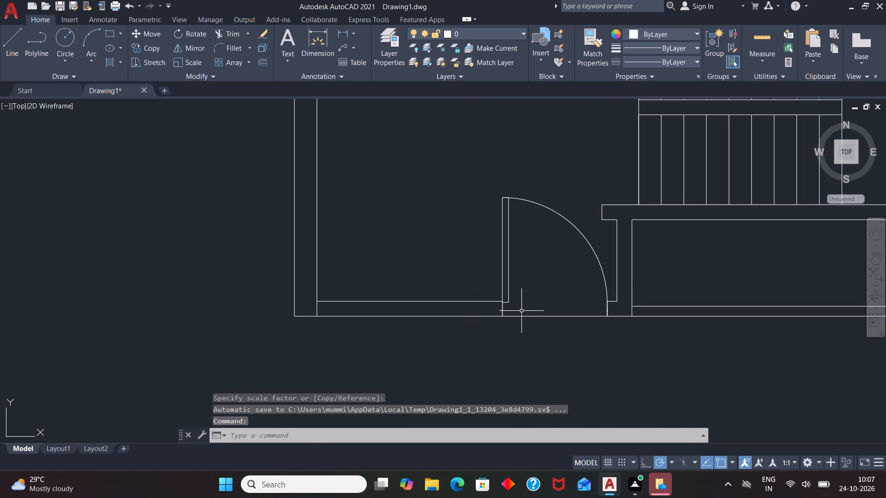
{"action": "scroll", "coordinate": [521, 311], "scroll_direction": "down", "scroll_amount": 3}
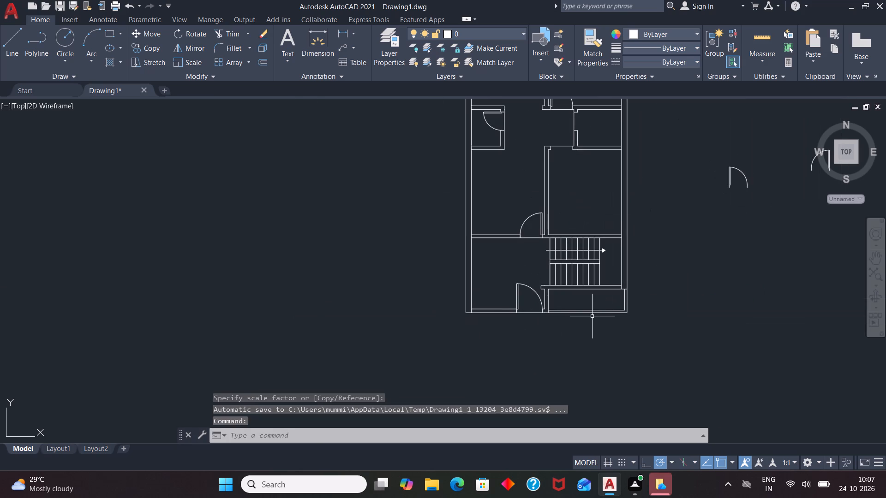
{"action": "scroll", "coordinate": [582, 333], "scroll_direction": "down", "scroll_amount": 1}
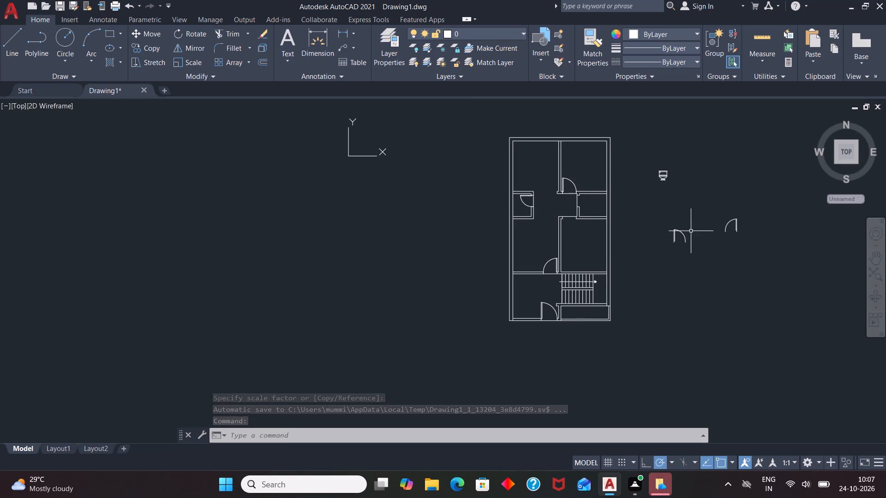
{"action": "left_click", "coordinate": [736, 220]}
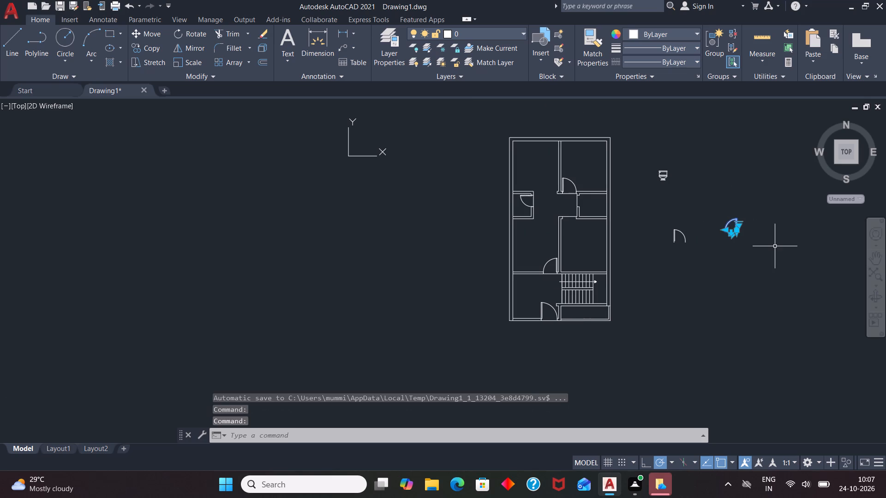
{"action": "key", "text": "r"}
{"action": "key", "text": "o"}
{"action": "key", "text": "Return"}
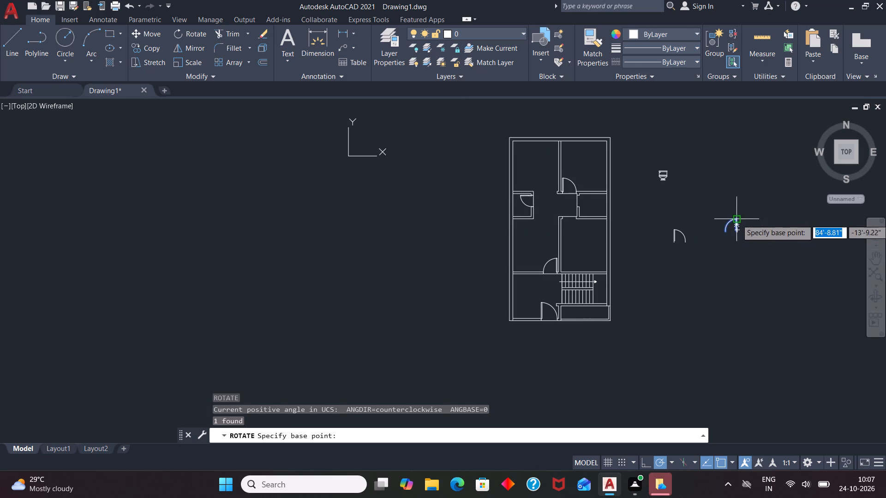
{"action": "left_click", "coordinate": [740, 219]}
{"action": "left_click", "coordinate": [713, 217]}
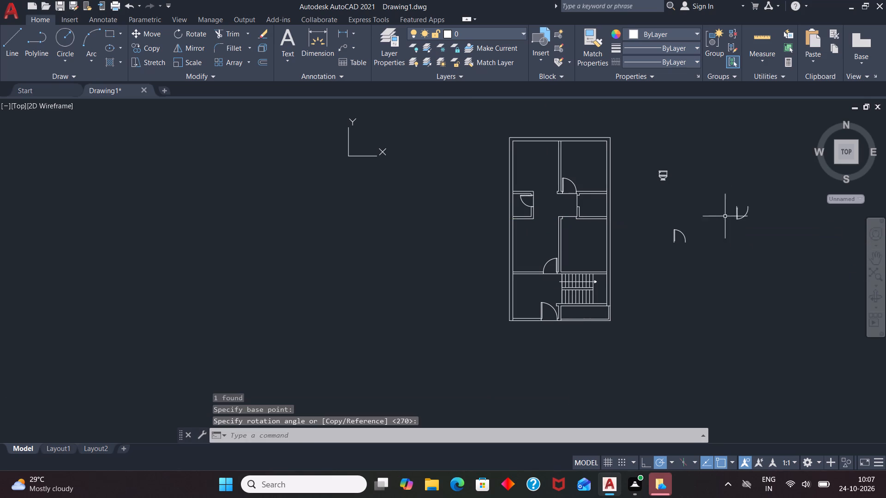
Copy the rotated spare door by its upper hinge-side corner to the west jamb of the opening in the north wall of the room above the stairs.
{"action": "left_click", "coordinate": [736, 210]}
{"action": "type", "text": "CO"}
{"action": "key", "text": "Return"}
{"action": "left_click", "coordinate": [734, 207]}
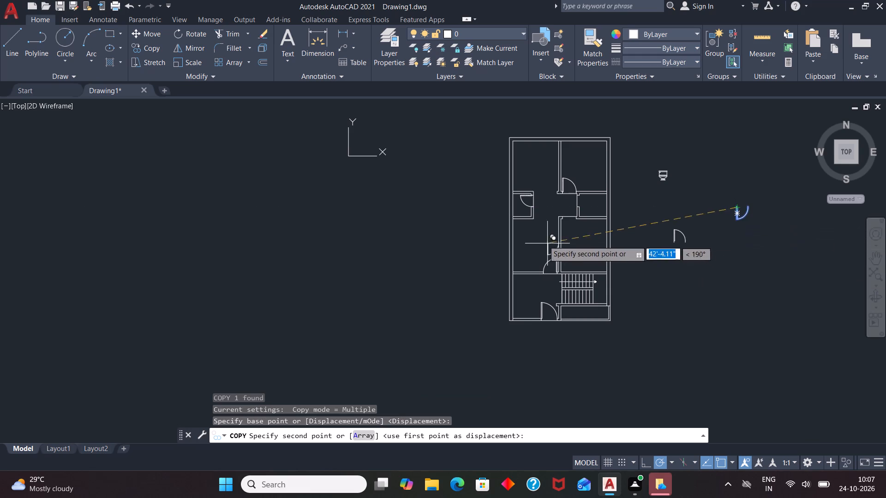
{"action": "scroll", "coordinate": [563, 207], "scroll_direction": "up", "scroll_amount": 5}
{"action": "scroll", "coordinate": [540, 287], "scroll_direction": "up", "scroll_amount": 3}
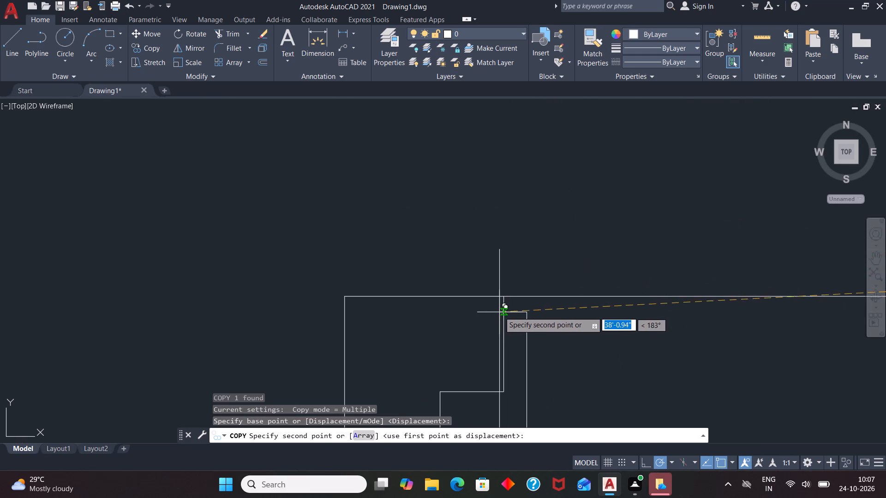
{"action": "left_click", "coordinate": [503, 303]}
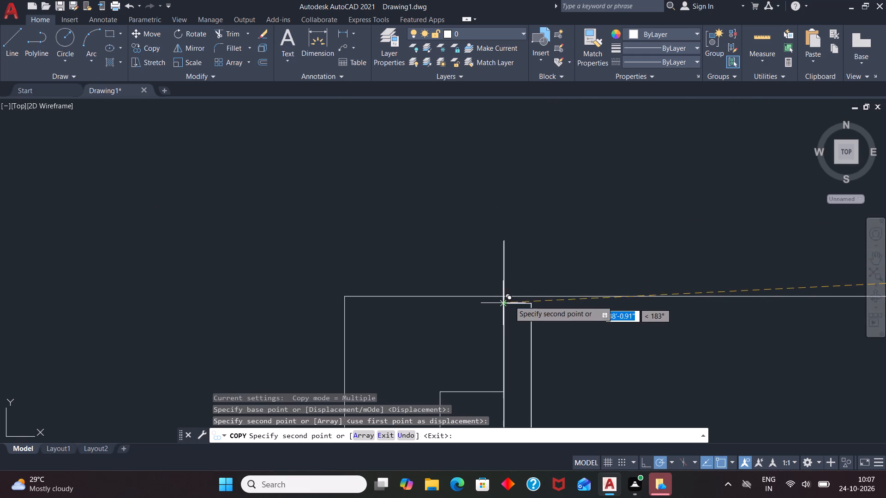
{"action": "key", "text": "Escape"}
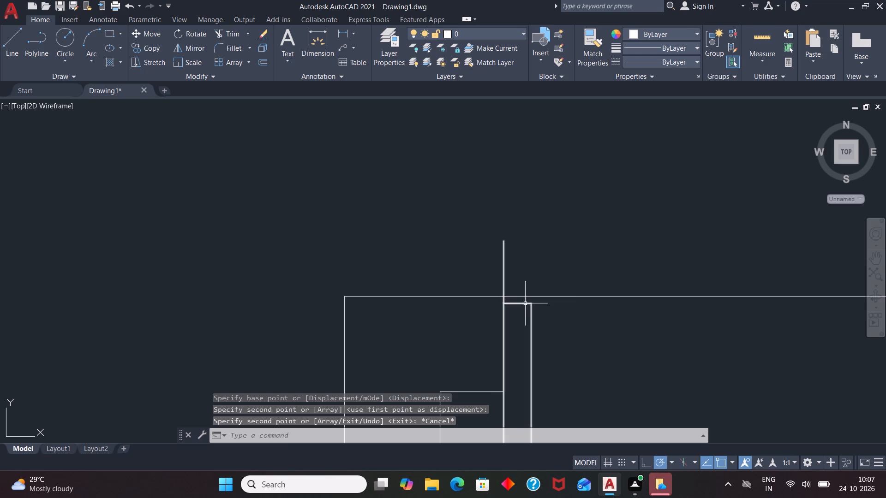
Move the copied door by its upper hinge-side corner onto the west jamb's upper corner, flush with the north wall's outer line.
{"action": "left_click", "coordinate": [525, 303]}
{"action": "scroll", "coordinate": [546, 226], "scroll_direction": "down", "scroll_amount": 1}
{"action": "key", "text": "m"}
{"action": "key", "text": "Return"}
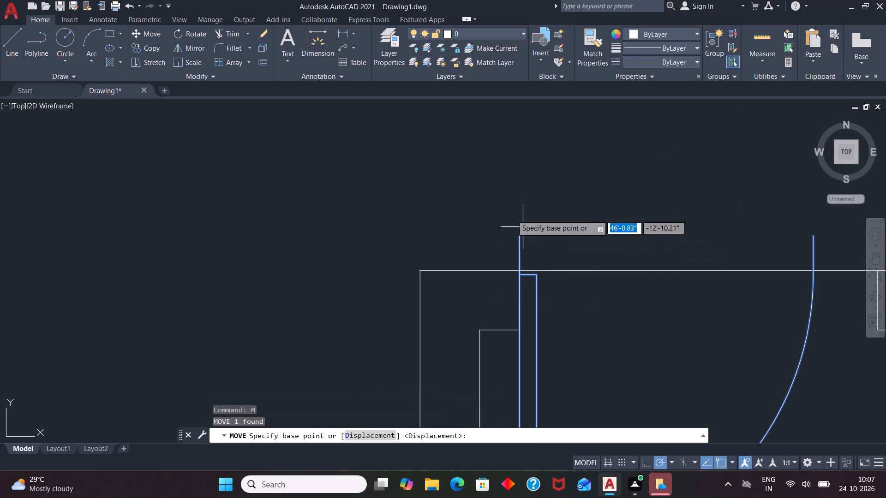
{"action": "scroll", "coordinate": [495, 190], "scroll_direction": "up", "scroll_amount": 3}
{"action": "left_click", "coordinate": [584, 368]}
{"action": "scroll", "coordinate": [553, 303], "scroll_direction": "down", "scroll_amount": 4}
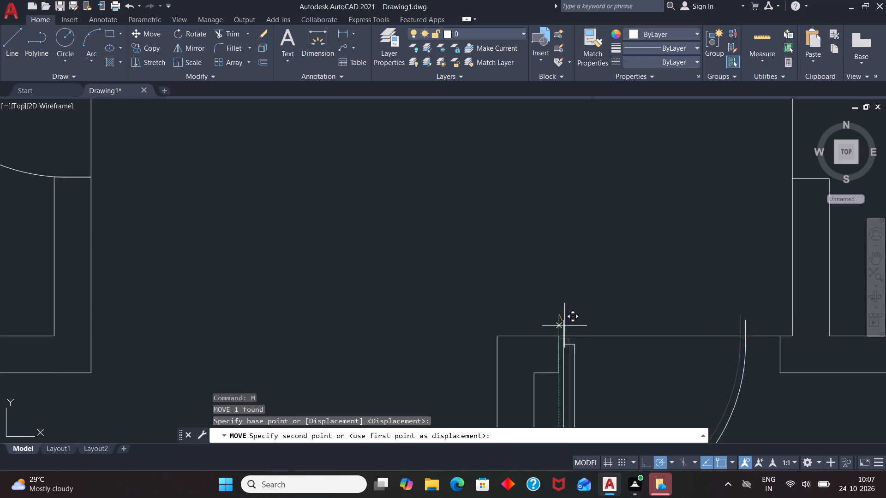
{"action": "scroll", "coordinate": [561, 345], "scroll_direction": "up", "scroll_amount": 4}
{"action": "left_click", "coordinate": [528, 293]}
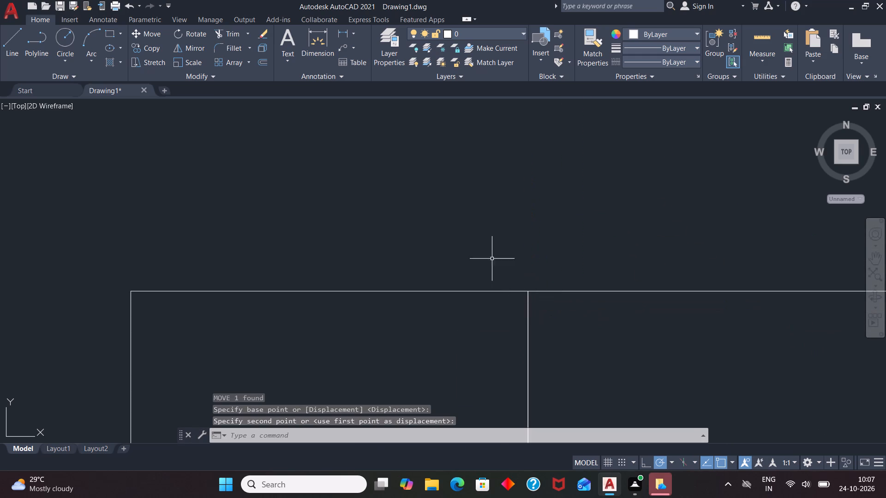
Scale up the door in the north opening of the room above the stairs from its upper hinge-side corner to span the opening.
{"action": "key", "text": "Escape"}
{"action": "scroll", "coordinate": [477, 238], "scroll_direction": "down", "scroll_amount": 4}
{"action": "left_click", "coordinate": [496, 287]}
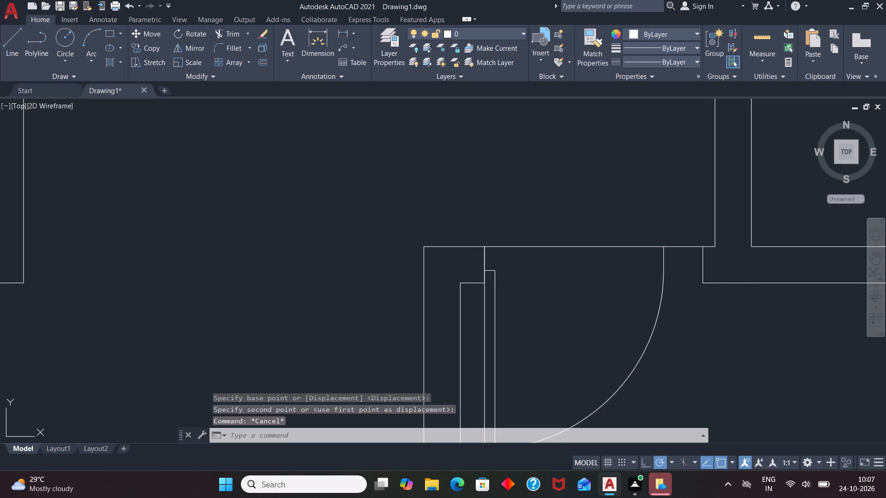
{"action": "type", "text": "SC"}
{"action": "key", "text": "Return"}
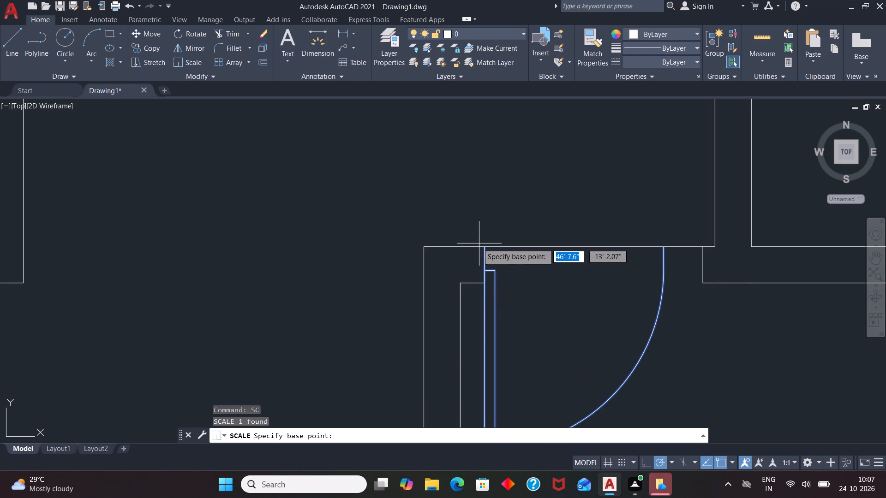
{"action": "left_click_drag", "start_coordinate": [484, 247], "coordinate": [491, 250]}
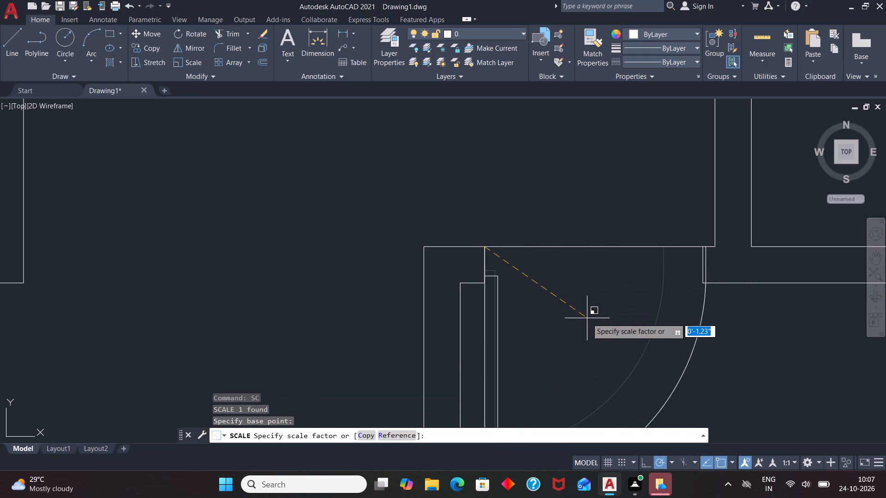
{"action": "left_click", "coordinate": [585, 318]}
Rotate the spare door nearest the plan a quarter turn clockwise about its leaf's upper end.
{"action": "scroll", "coordinate": [501, 224], "scroll_direction": "down", "scroll_amount": 4}
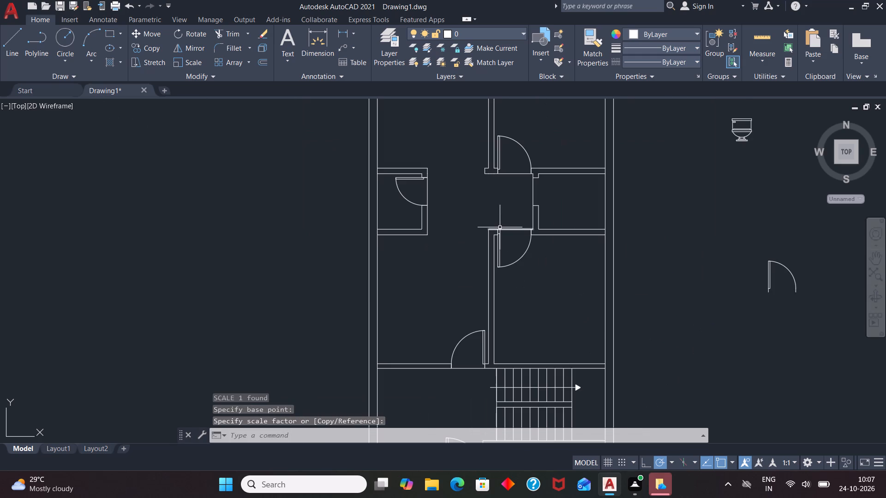
{"action": "scroll", "coordinate": [599, 312], "scroll_direction": "down", "scroll_amount": 1}
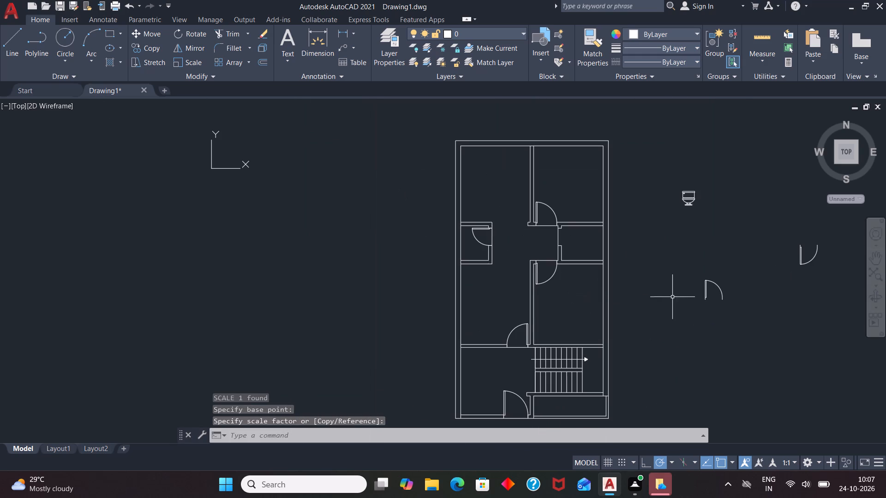
{"action": "left_click", "coordinate": [706, 285]}
{"action": "key", "text": "r"}
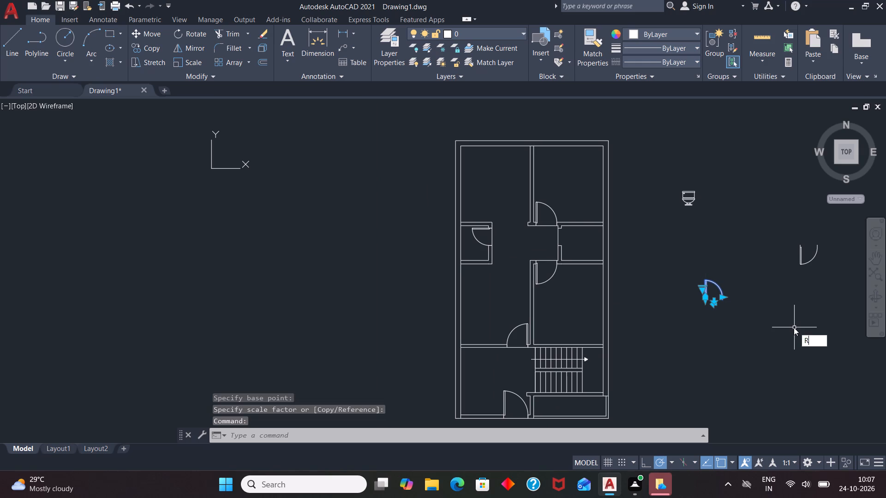
{"action": "key", "text": "o"}
{"action": "key", "text": "Return"}
{"action": "left_click", "coordinate": [706, 281]}
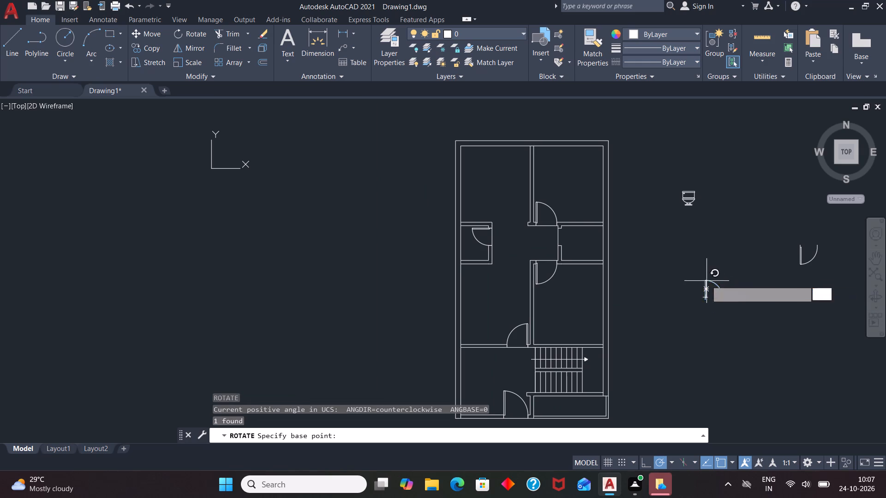
{"action": "left_click", "coordinate": [705, 379]}
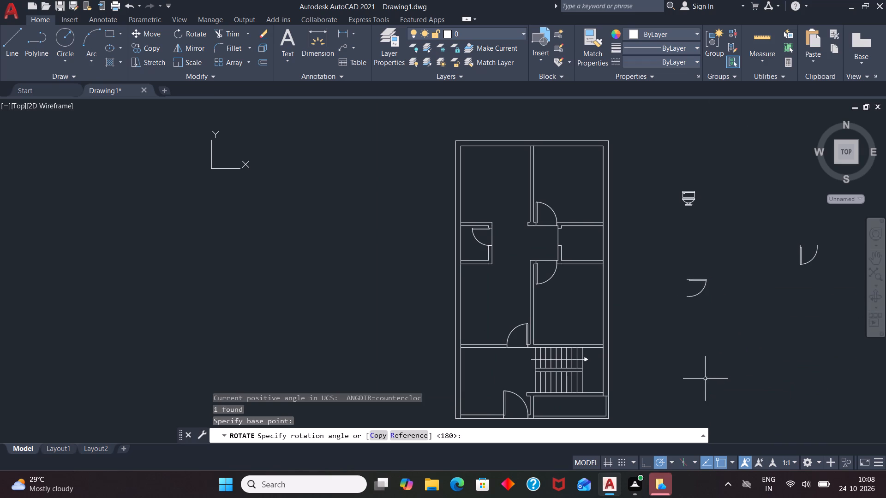
Copy the rotated spare door by its upper hinge-side corner to the upper jamb of the opening in the east toilet's west wall.
{"action": "left_click", "coordinate": [701, 281]}
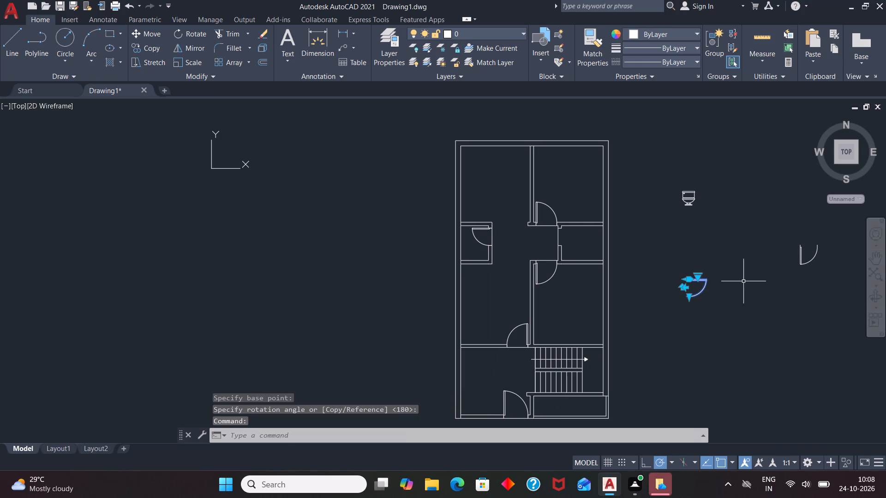
{"action": "type", "text": "CO"}
{"action": "key", "text": "Return"}
{"action": "left_click", "coordinate": [685, 278]}
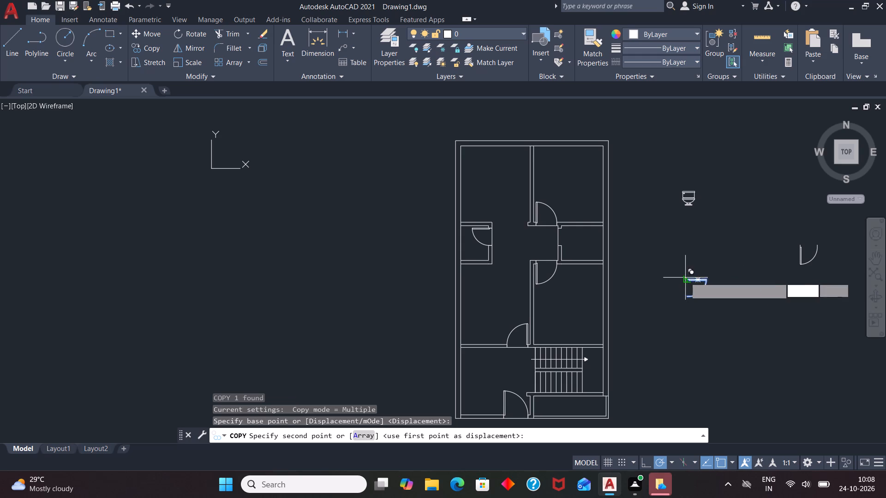
{"action": "scroll", "coordinate": [557, 236], "scroll_direction": "up", "scroll_amount": 4}
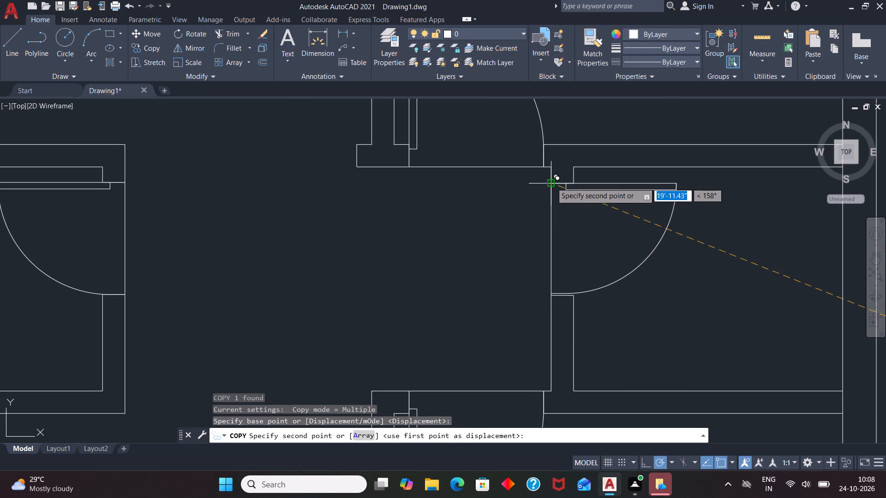
{"action": "left_click", "coordinate": [551, 183]}
{"action": "key", "text": "Escape"}
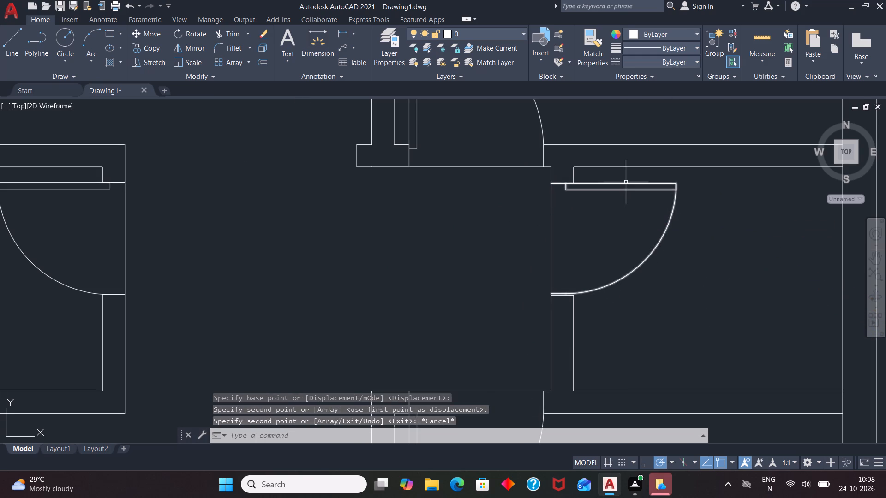
Scale the copied east toilet door slightly up from its upper hinge-side corner so it spans the opening.
{"action": "left_click", "coordinate": [626, 183]}
{"action": "type", "text": "SC"}
{"action": "key", "text": "Return"}
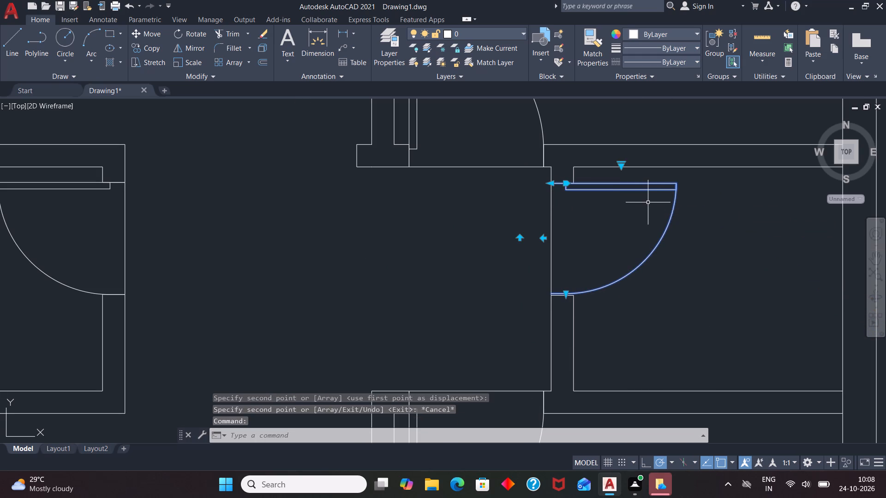
{"action": "left_click", "coordinate": [551, 180]}
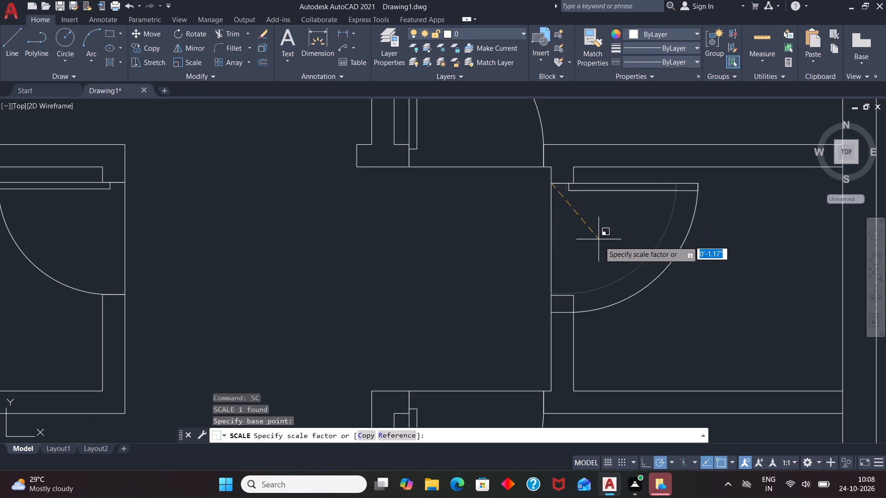
{"action": "left_click", "coordinate": [602, 221]}
Delete the two spare door blocks lying outside the plan on its east side.
{"action": "scroll", "coordinate": [553, 211], "scroll_direction": "down", "scroll_amount": 3}
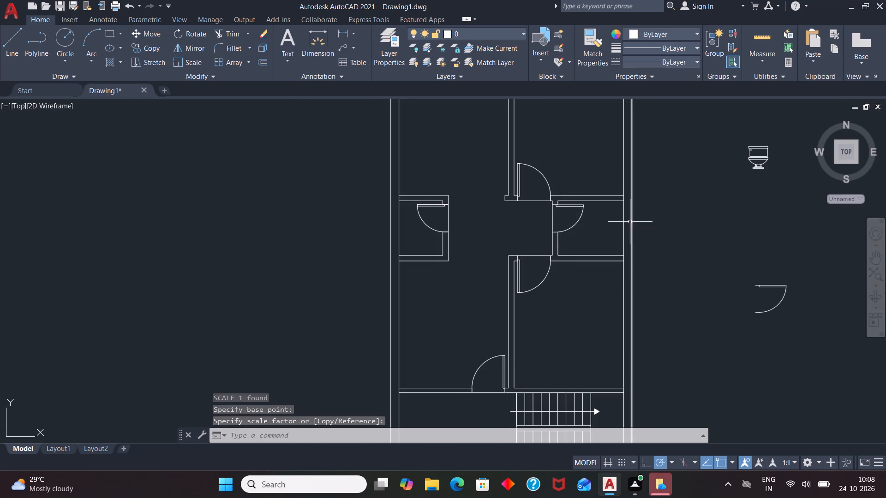
{"action": "scroll", "coordinate": [589, 221], "scroll_direction": "down", "scroll_amount": 2}
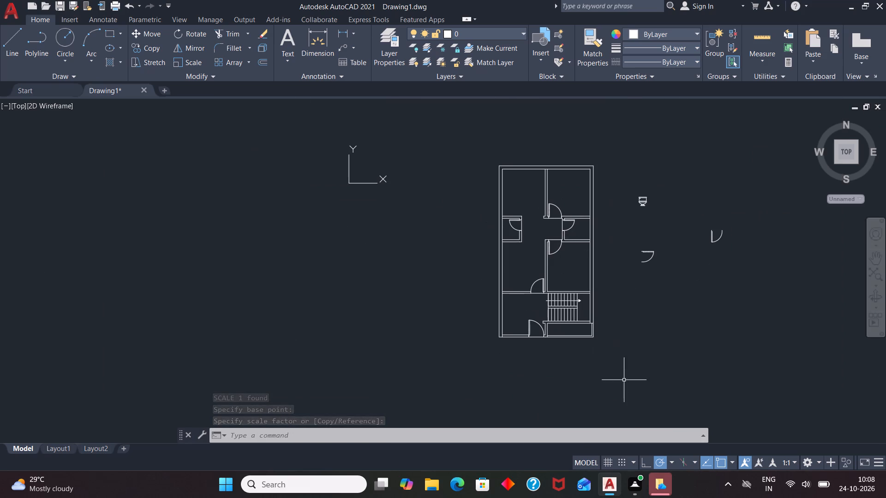
{"action": "left_click", "coordinate": [648, 251]}
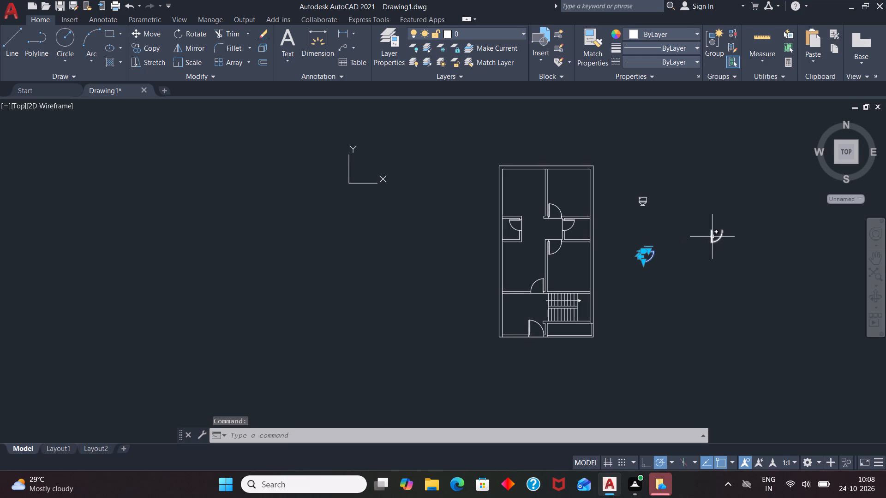
{"action": "left_click", "coordinate": [712, 237]}
{"action": "key", "text": "Delete"}
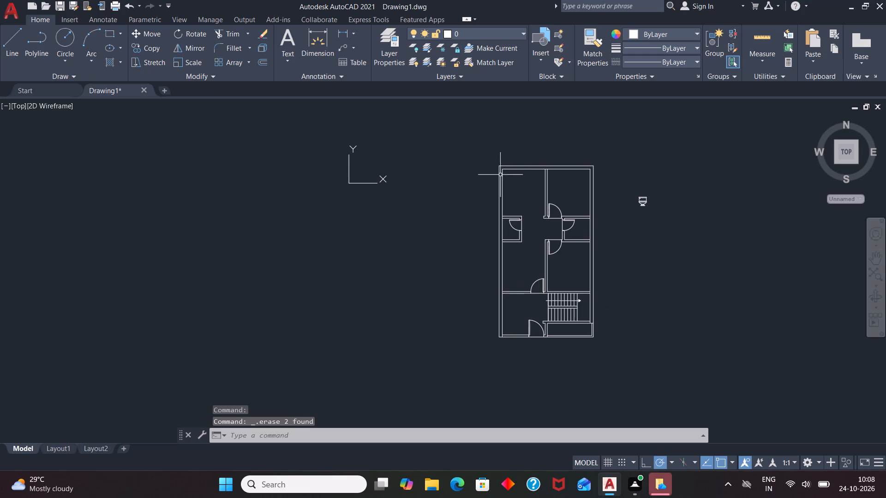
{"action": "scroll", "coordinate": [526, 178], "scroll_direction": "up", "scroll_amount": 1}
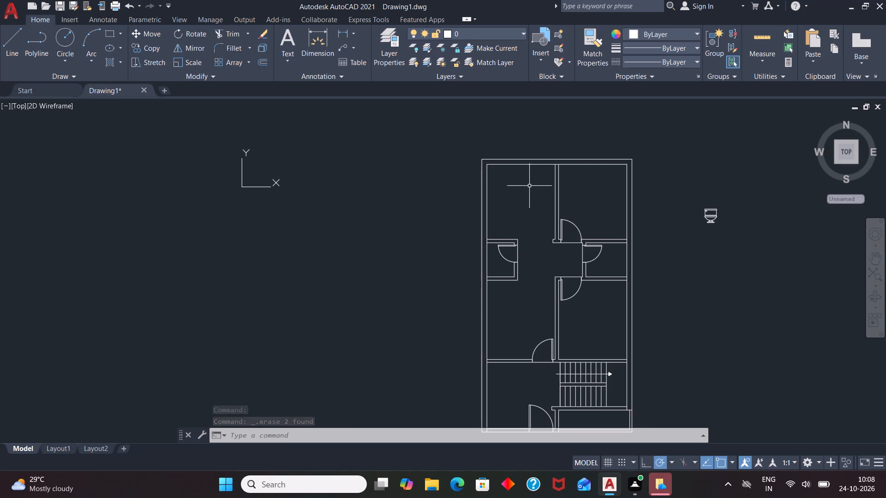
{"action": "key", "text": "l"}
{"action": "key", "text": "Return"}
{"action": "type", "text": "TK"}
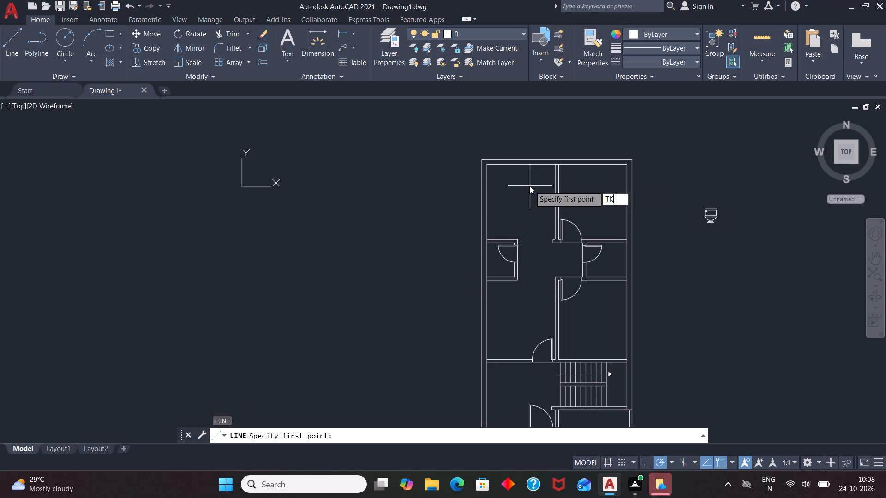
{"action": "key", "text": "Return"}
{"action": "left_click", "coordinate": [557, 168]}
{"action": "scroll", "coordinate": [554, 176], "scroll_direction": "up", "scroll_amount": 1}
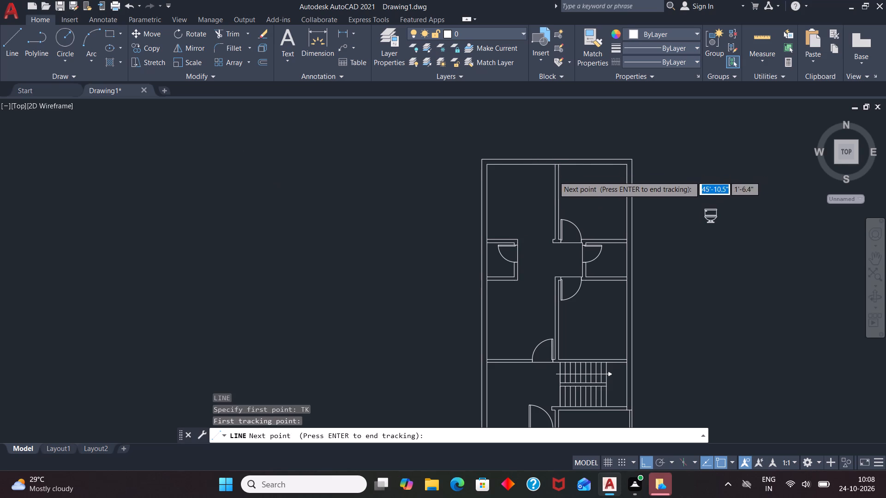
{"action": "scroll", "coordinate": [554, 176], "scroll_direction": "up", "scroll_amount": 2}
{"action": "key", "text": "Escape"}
Draw a horizontal line across the northwest room, 2' below the north wall's inner face, from the partition to the west wall.
{"action": "key", "text": "l"}
{"action": "key", "text": "Return"}
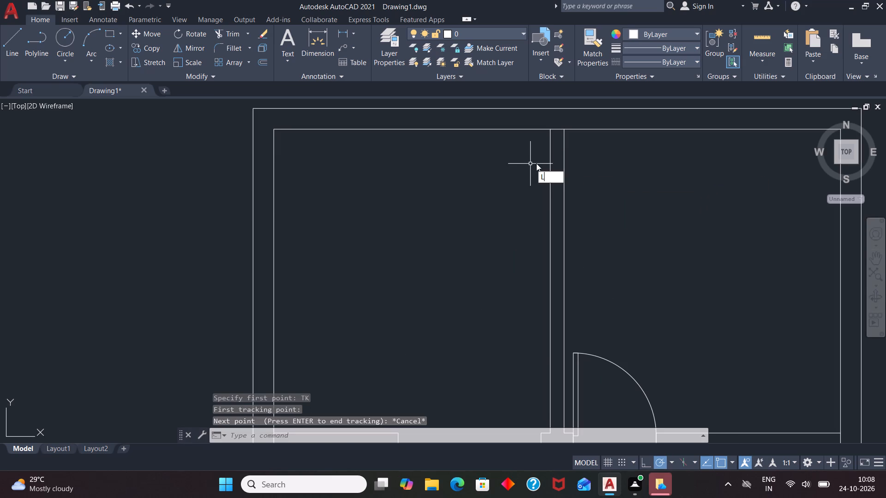
{"action": "key", "text": "t"}
{"action": "key", "text": "k"}
{"action": "key", "text": "Return"}
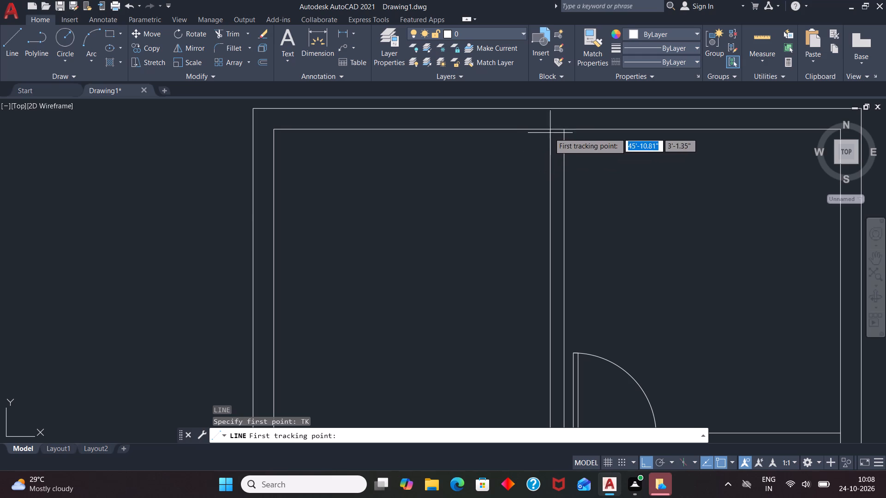
{"action": "left_click", "coordinate": [547, 132]}
{"action": "key", "text": "2"}
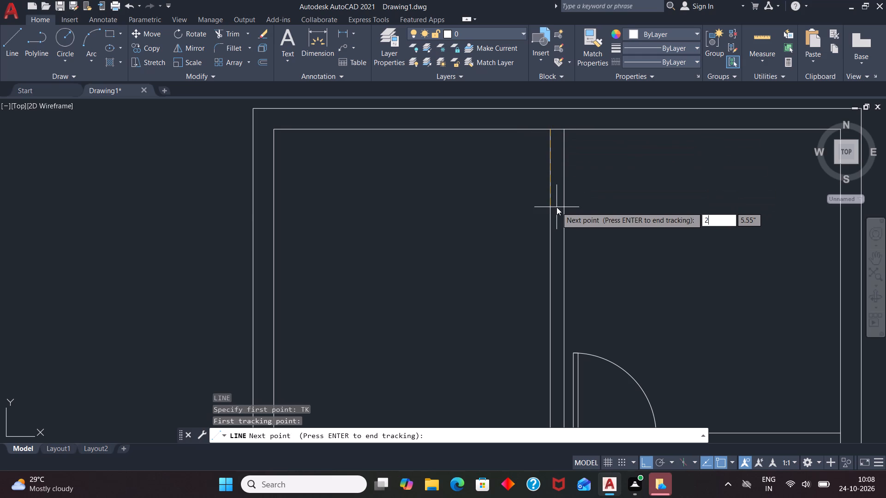
{"action": "key", "text": "apostrophe"}
{"action": "key", "text": "Return"}
{"action": "key", "text": "Return"}
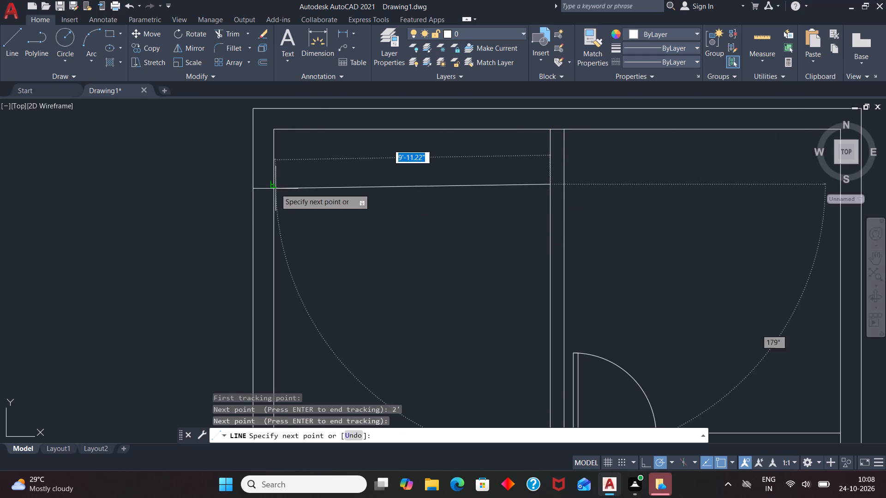
{"action": "left_click", "coordinate": [275, 185]}
{"action": "key", "text": "Escape"}
Draw a vertical line in the northwest room, 2' from the west wall, from the west toilet's upper wall up to the horizontal line.
{"action": "scroll", "coordinate": [565, 215], "scroll_direction": "down", "scroll_amount": 2}
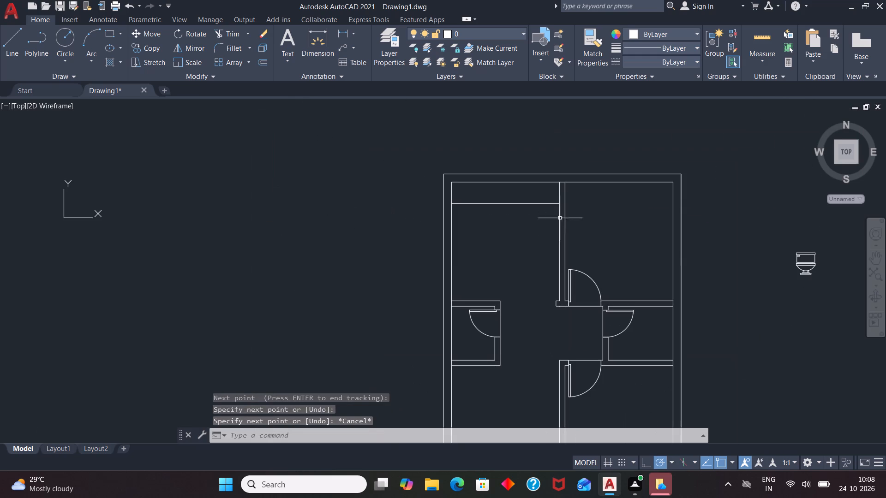
{"action": "key", "text": "l"}
{"action": "key", "text": "Return"}
{"action": "key", "text": "t"}
{"action": "key", "text": "k"}
{"action": "key", "text": "Return"}
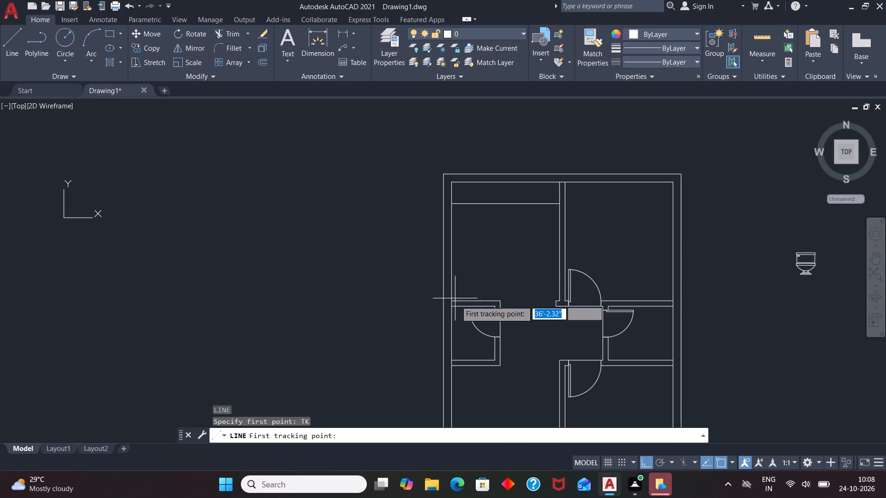
{"action": "left_click", "coordinate": [455, 302]}
{"action": "type", "text": "2'"}
{"action": "key", "text": "Return"}
{"action": "key", "text": "Return"}
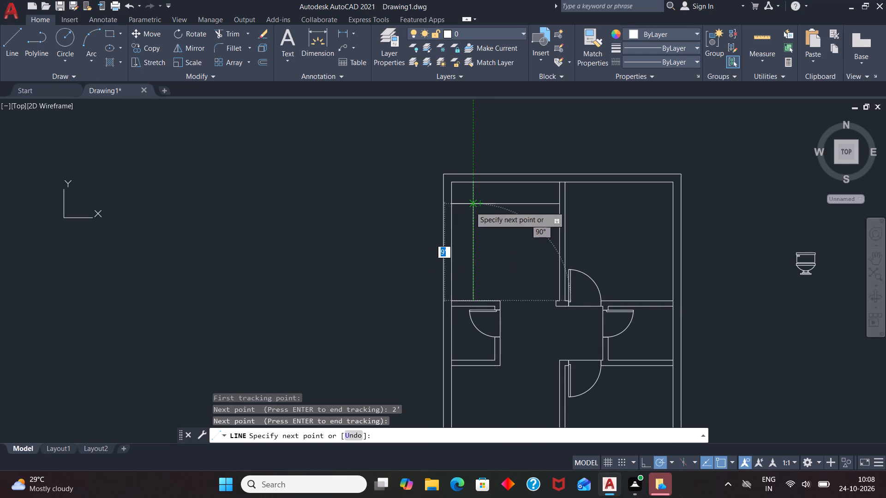
{"action": "left_click", "coordinate": [470, 207]}
{"action": "key", "text": "Escape"}
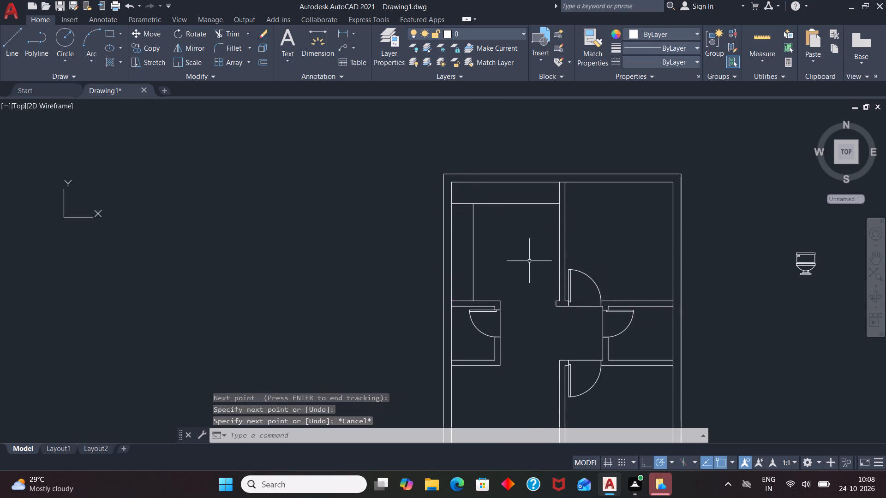
Trim the horizontal line's segment between the west wall and the vertical line to form an L-shaped counter edge.
{"action": "key", "text": "t"}
{"action": "key", "text": "r"}
{"action": "key", "text": "Return"}
{"action": "key", "text": "Return"}
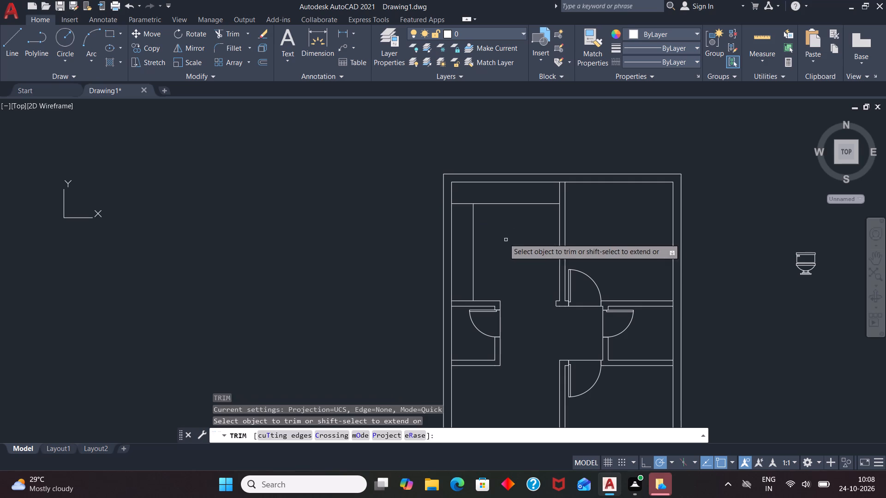
{"action": "left_click", "coordinate": [460, 205]}
{"action": "key", "text": "Escape"}
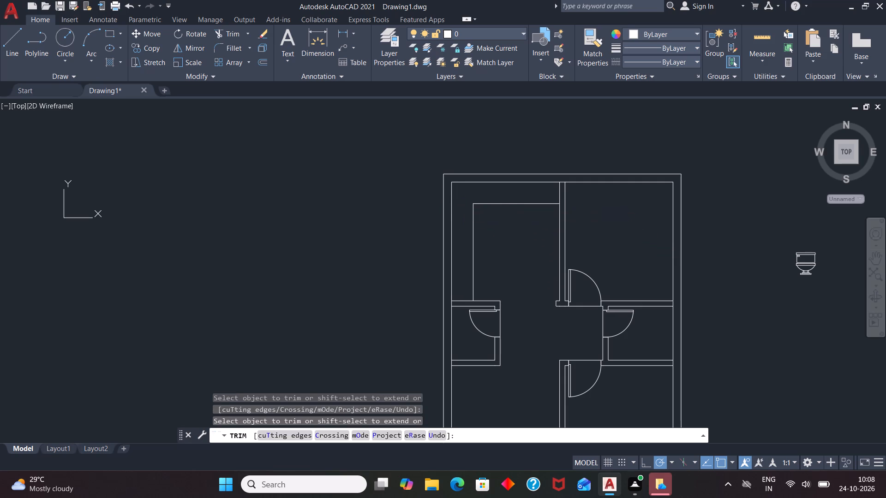
Switch the toilet block outside the plan to its Round (Plan) version.
{"action": "scroll", "coordinate": [517, 183], "scroll_direction": "down", "scroll_amount": 2}
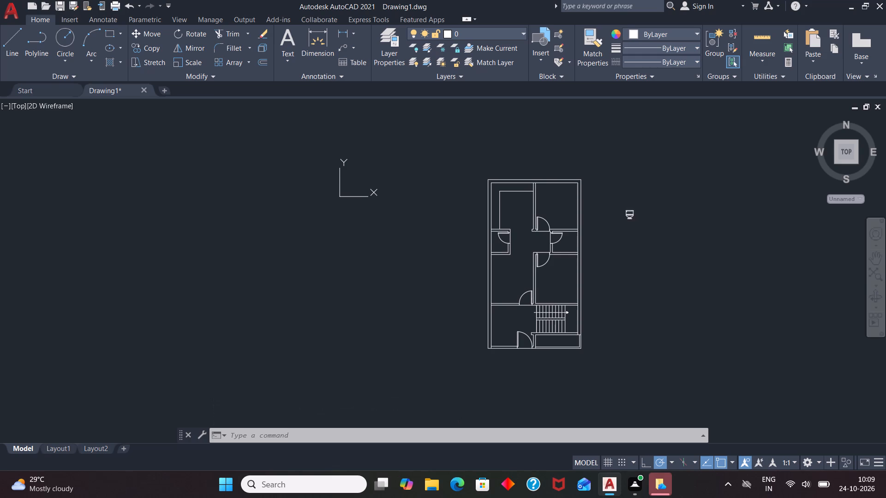
{"action": "left_click", "coordinate": [629, 211]}
{"action": "left_click", "coordinate": [623, 223]}
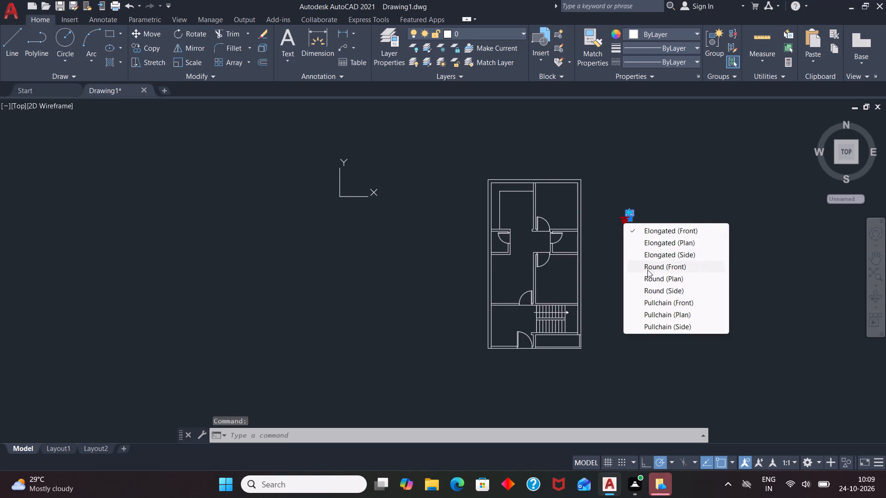
{"action": "left_click", "coordinate": [652, 278]}
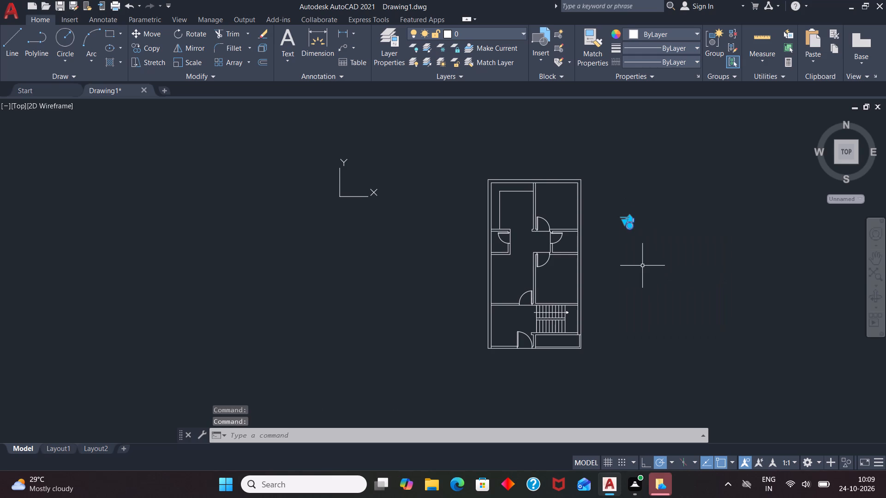
Rotate the toilet block outside the plan so its tank faces east.
{"action": "key", "text": "r"}
{"action": "key", "text": "o"}
{"action": "key", "text": "Return"}
{"action": "left_click", "coordinate": [632, 218]}
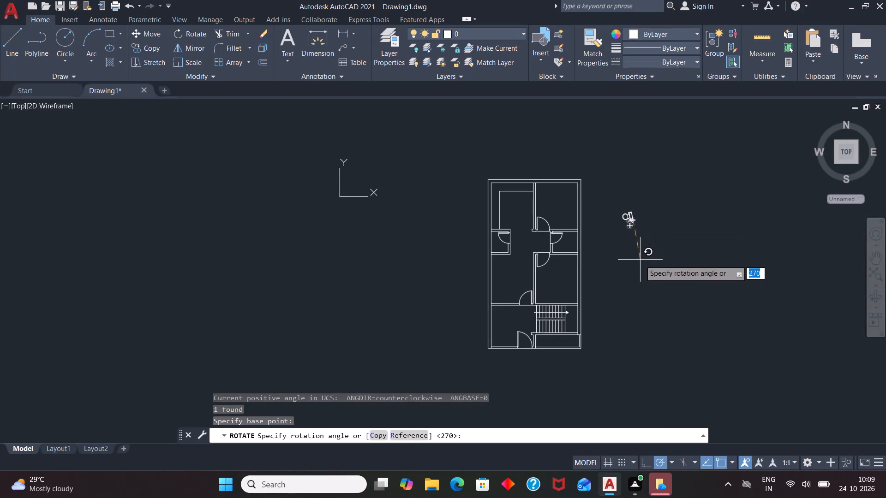
{"action": "left_click", "coordinate": [632, 332]}
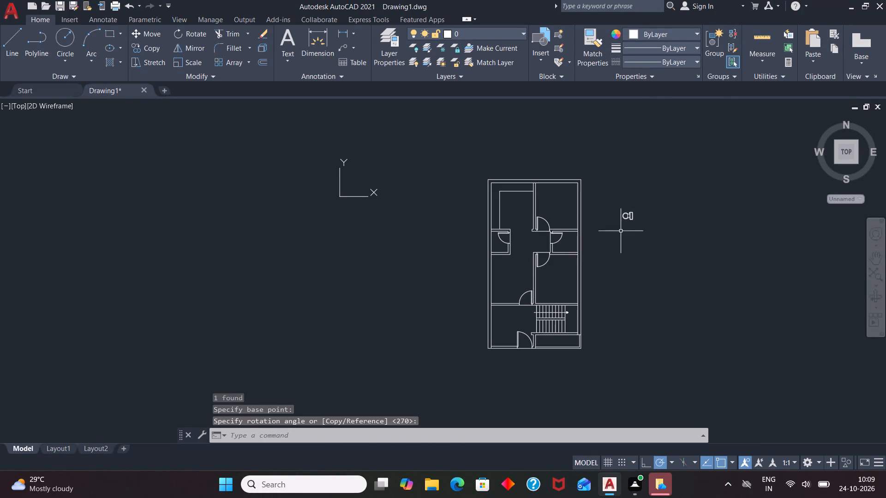
Move the toilet block into the east toilet, with its tank against the east wall's inner face.
{"action": "left_click", "coordinate": [626, 219]}
{"action": "scroll", "coordinate": [644, 231], "scroll_direction": "up", "scroll_amount": 2}
{"action": "key", "text": "m"}
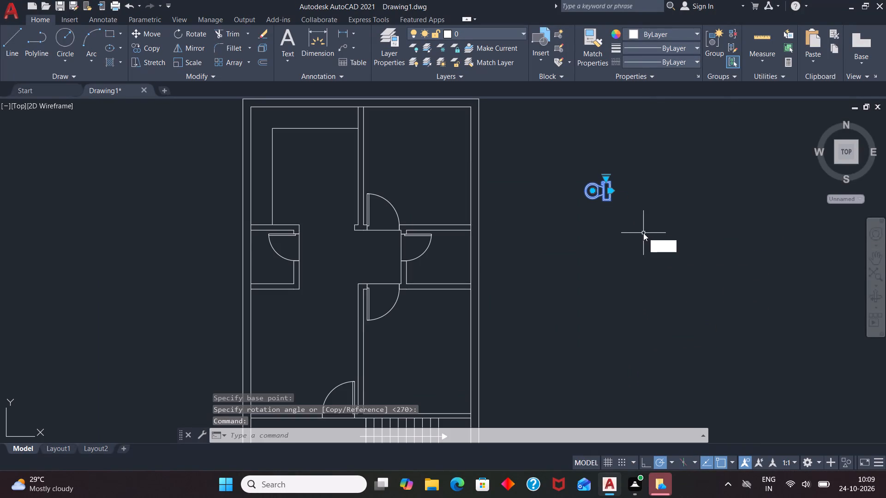
{"action": "key", "text": "Return"}
{"action": "left_click", "coordinate": [617, 190]}
{"action": "scroll", "coordinate": [471, 272], "scroll_direction": "up", "scroll_amount": 4}
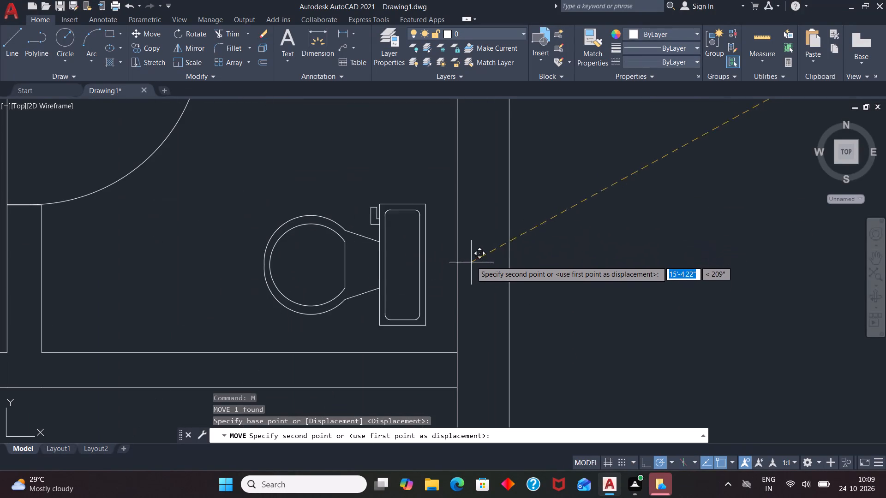
{"action": "left_click", "coordinate": [500, 251]}
{"action": "scroll", "coordinate": [656, 203], "scroll_direction": "down", "scroll_amount": 1}
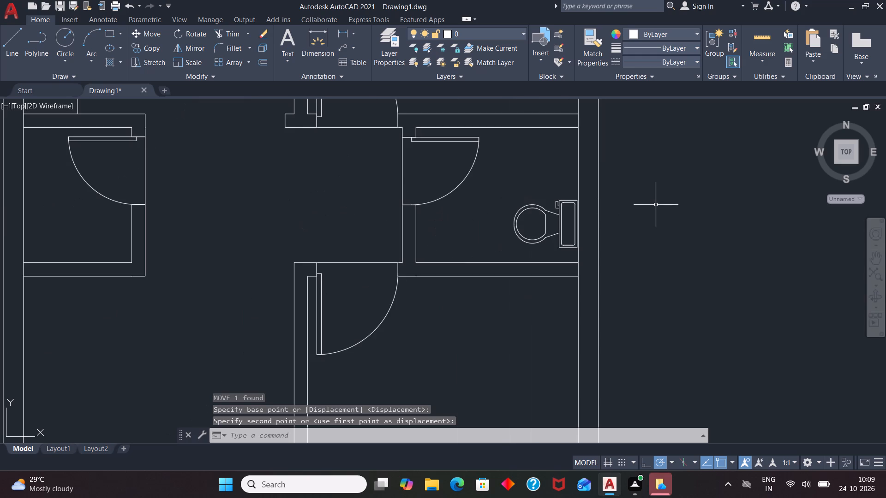
Examine the plan's south end around the staircase, entrance door and the narrow southeast space.
{"action": "scroll", "coordinate": [656, 205], "scroll_direction": "down", "scroll_amount": 4}
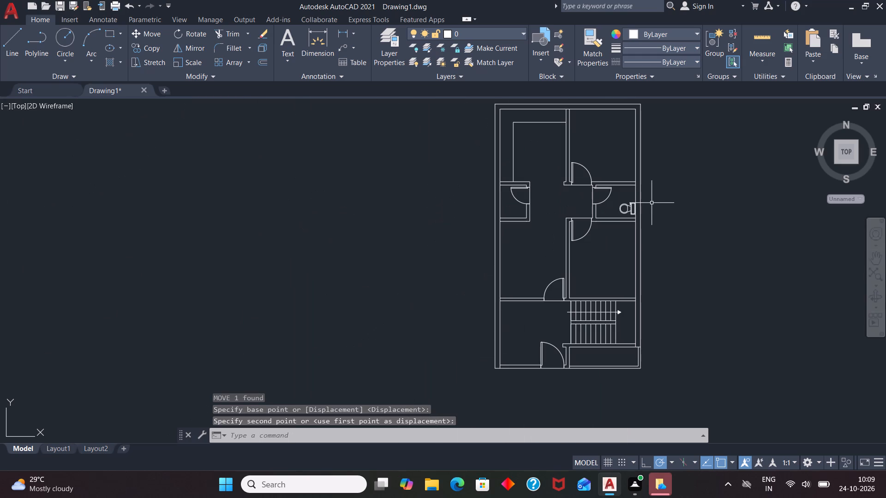
{"action": "scroll", "coordinate": [651, 188], "scroll_direction": "down", "scroll_amount": 2}
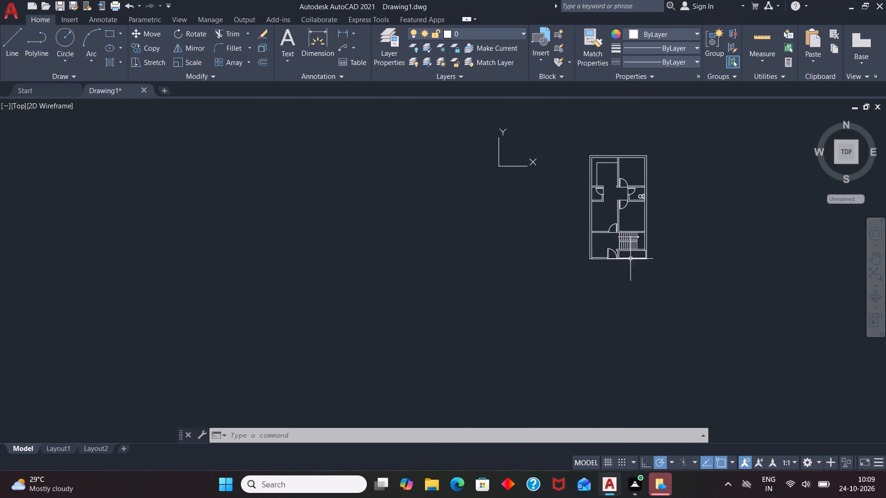
{"action": "scroll", "coordinate": [654, 260], "scroll_direction": "up", "scroll_amount": 2}
{"action": "scroll", "coordinate": [599, 261], "scroll_direction": "up", "scroll_amount": 2}
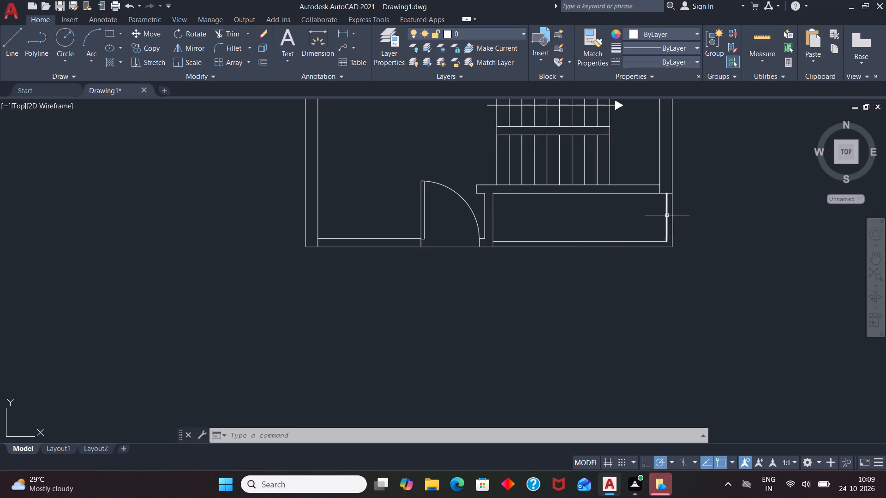
{"action": "scroll", "coordinate": [585, 224], "scroll_direction": "down", "scroll_amount": 1}
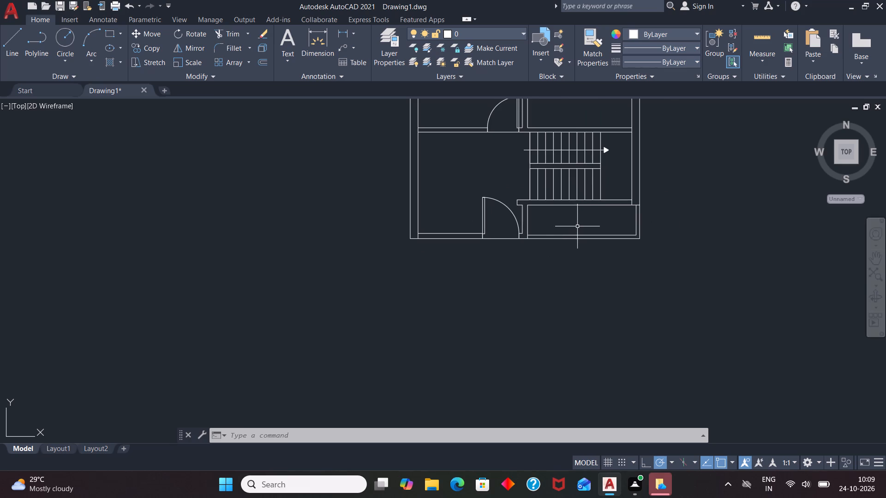
{"action": "scroll", "coordinate": [577, 226], "scroll_direction": "down", "scroll_amount": 4}
{"action": "scroll", "coordinate": [587, 191], "scroll_direction": "up", "scroll_amount": 2}
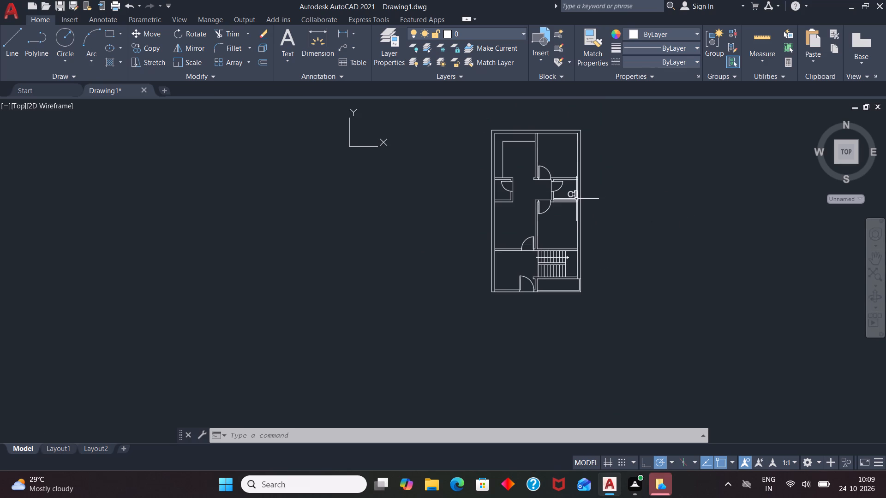
Draw a rectangle 9" wide and 54" high in the empty space east of the plan.
{"action": "key", "text": "r"}
{"action": "key", "text": "e"}
{"action": "key", "text": "x"}
{"action": "key", "text": "BackSpace"}
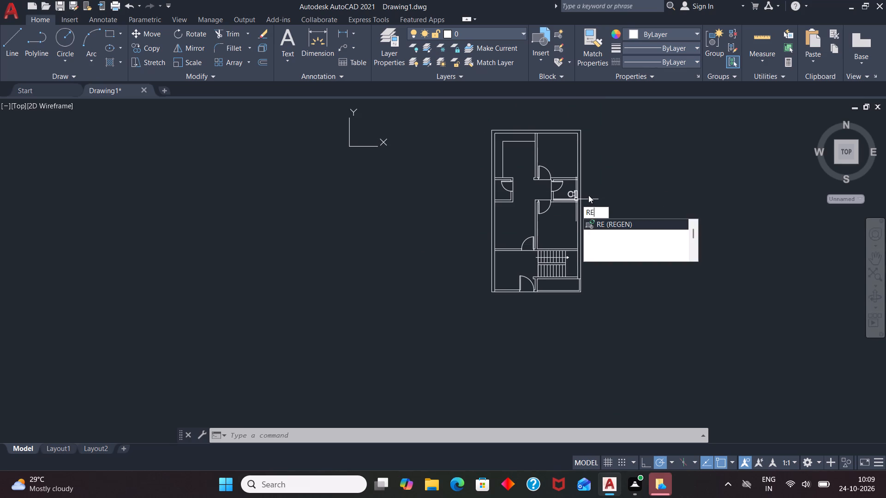
{"action": "key", "text": "c"}
{"action": "key", "text": "Return"}
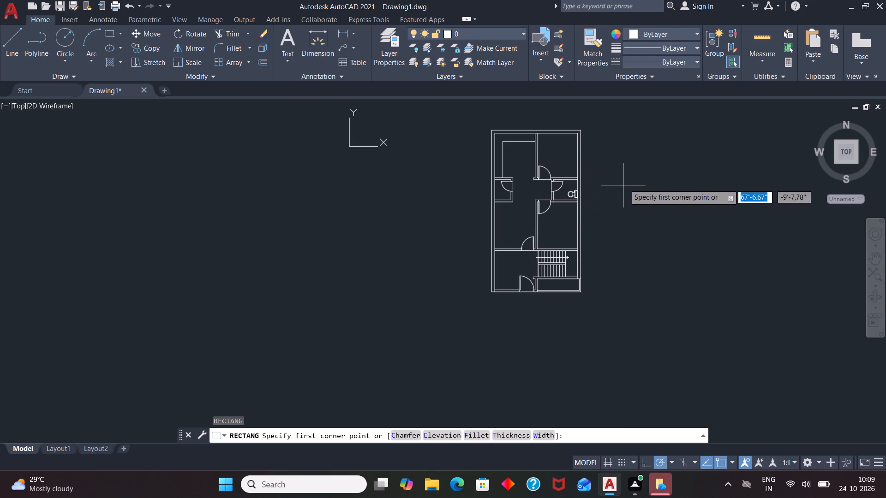
{"action": "left_click", "coordinate": [636, 163]}
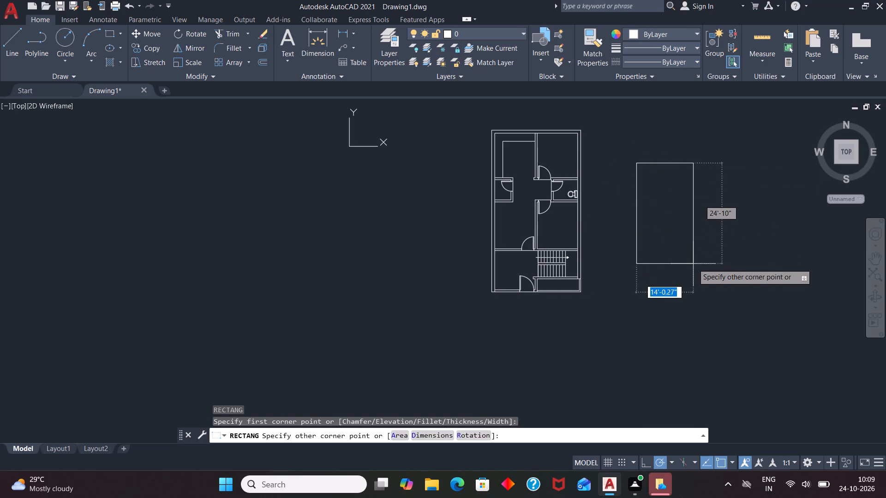
{"action": "key", "text": "9"}
{"action": "key", "text": "Tab"}
{"action": "type", "text": "54"}
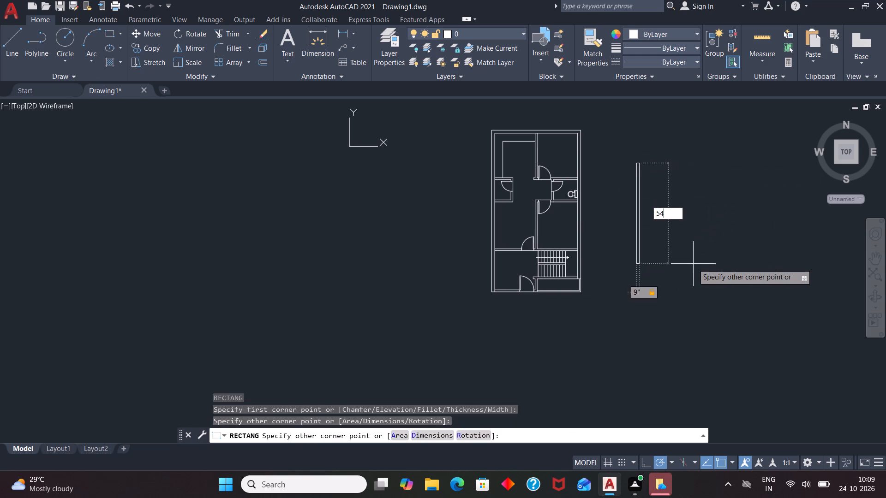
{"action": "key", "text": "Return"}
Draw a vertical centre line in the 9" by 54" rectangle, joining the midpoints of its short sides.
{"action": "key", "text": "l"}
{"action": "key", "text": "Return"}
{"action": "scroll", "coordinate": [605, 160], "scroll_direction": "up", "scroll_amount": 3}
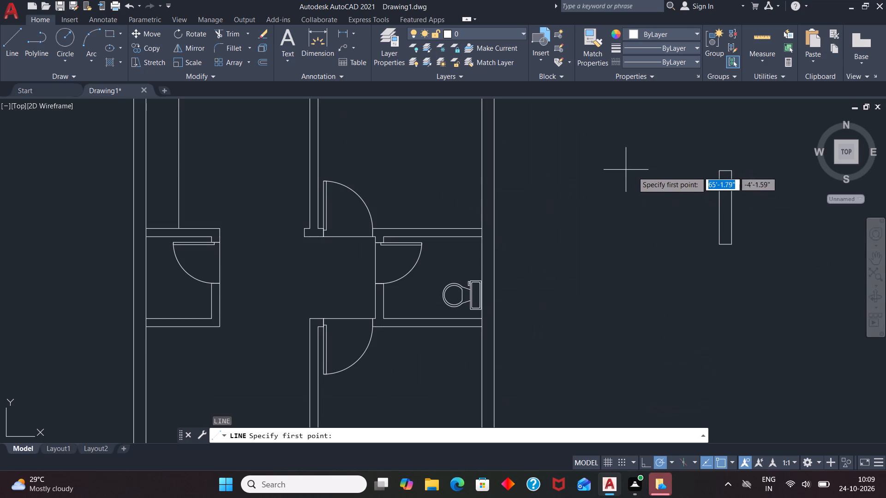
{"action": "scroll", "coordinate": [725, 172], "scroll_direction": "up", "scroll_amount": 3}
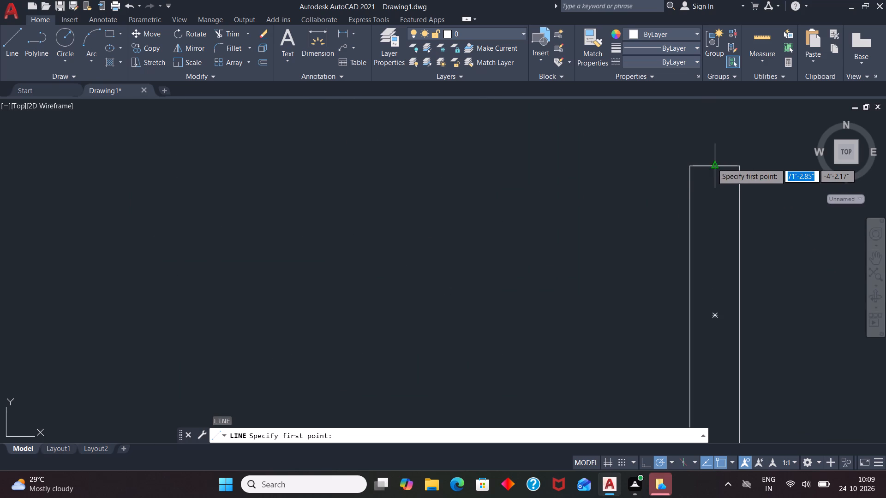
{"action": "left_click", "coordinate": [712, 164]}
{"action": "scroll", "coordinate": [711, 220], "scroll_direction": "down", "scroll_amount": 3}
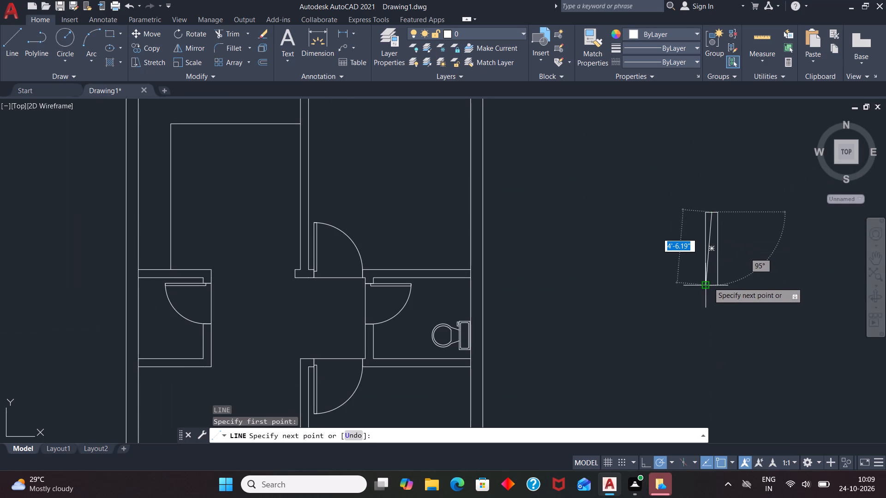
{"action": "scroll", "coordinate": [710, 283], "scroll_direction": "up", "scroll_amount": 4}
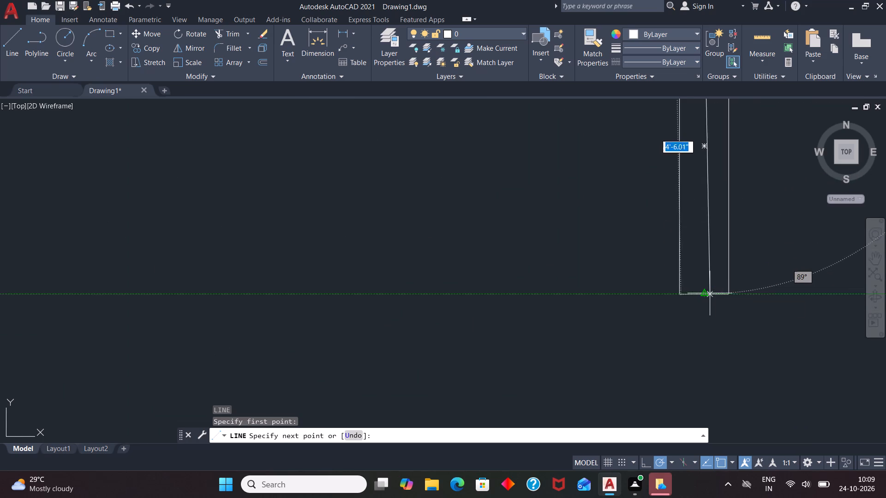
{"action": "left_click", "coordinate": [705, 293]}
{"action": "key", "text": "space"}
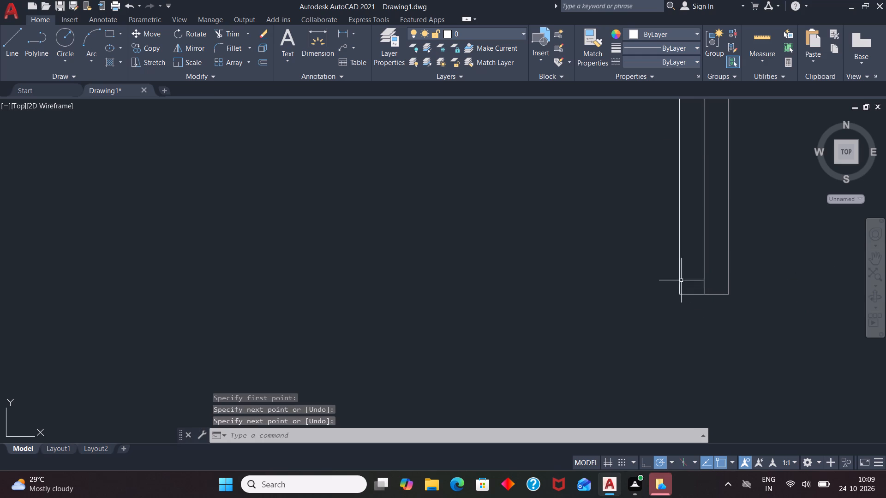
Offset the rectangle's centre line by 1" to both its east and west sides.
{"action": "key", "text": "o"}
{"action": "key", "text": "Return"}
{"action": "key", "text": "1"}
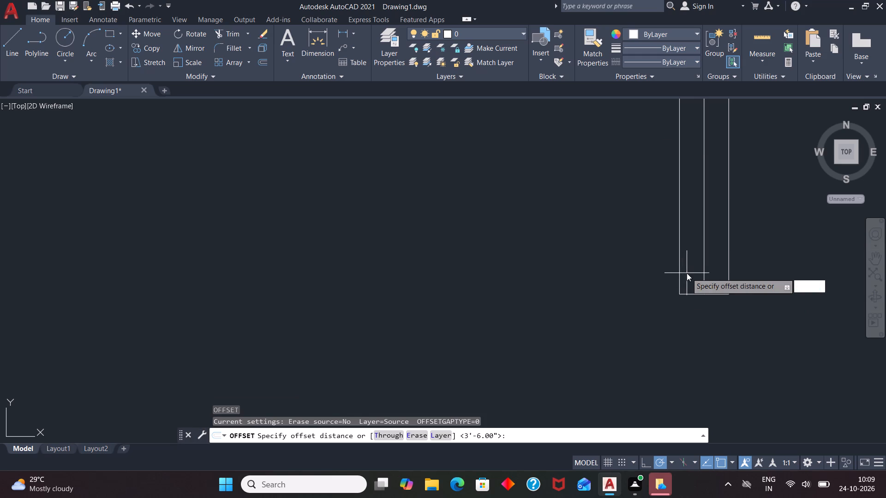
{"action": "key", "text": "Return"}
{"action": "left_click", "coordinate": [704, 252]}
{"action": "left_click", "coordinate": [713, 252]}
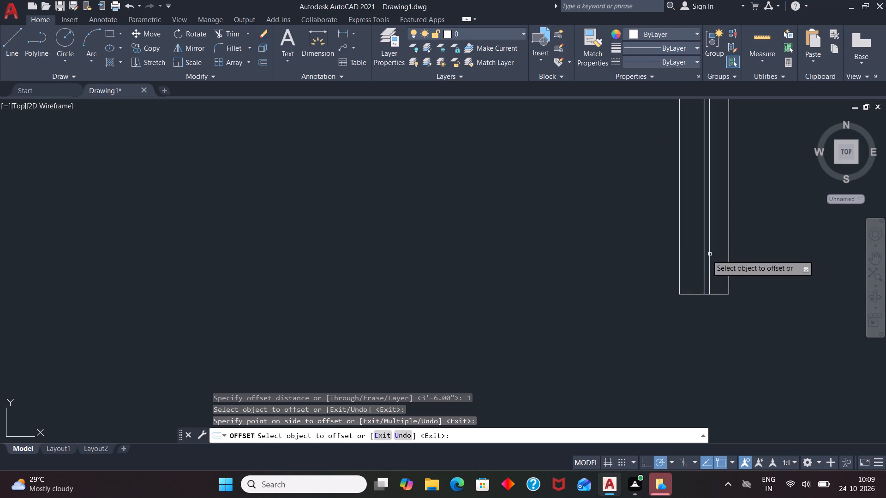
{"action": "left_click", "coordinate": [704, 255]}
{"action": "left_click", "coordinate": [686, 263]}
{"action": "key", "text": "Escape"}
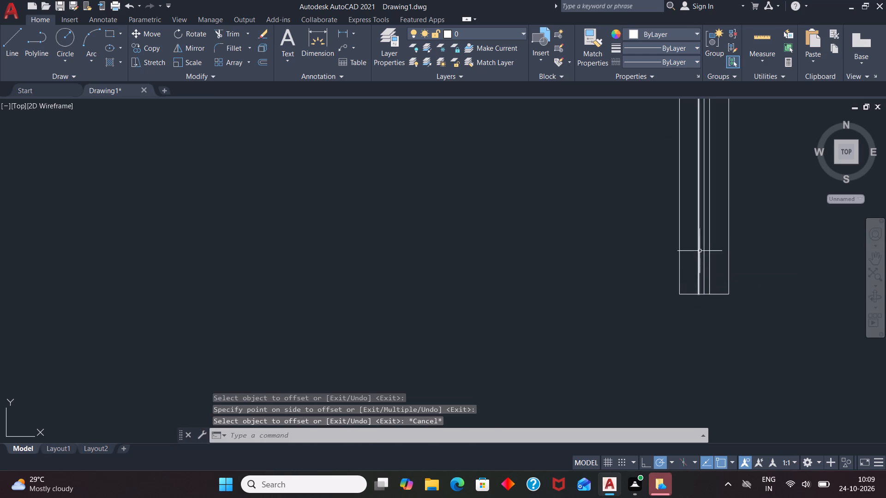
Delete the original centre line between the two offset lines in the rectangle.
{"action": "left_click", "coordinate": [703, 246]}
{"action": "key", "text": "Delete"}
Group the 9" by 54" rectangle with its two inner vertical lines.
{"action": "scroll", "coordinate": [686, 273], "scroll_direction": "down", "scroll_amount": 2}
{"action": "left_click_drag", "start_coordinate": [734, 263], "coordinate": [734, 262]}
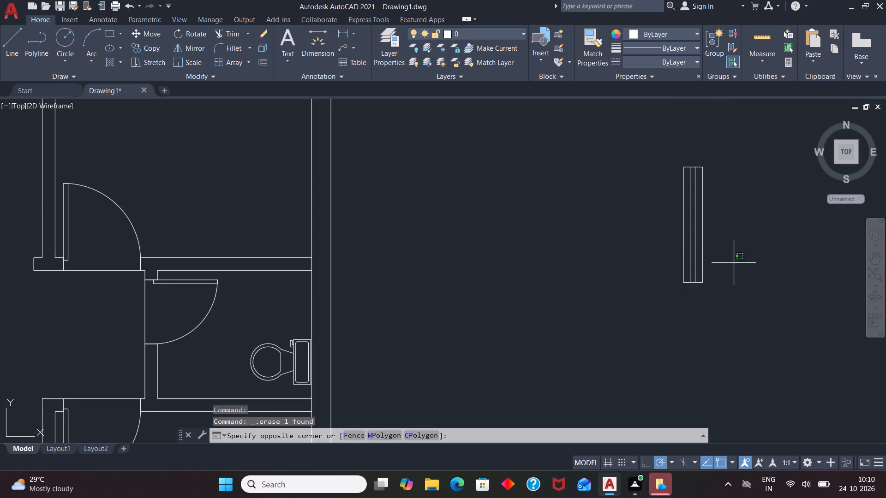
{"action": "left_click_drag", "start_coordinate": [734, 262], "coordinate": [658, 257]}
{"action": "left_click", "coordinate": [717, 51]}
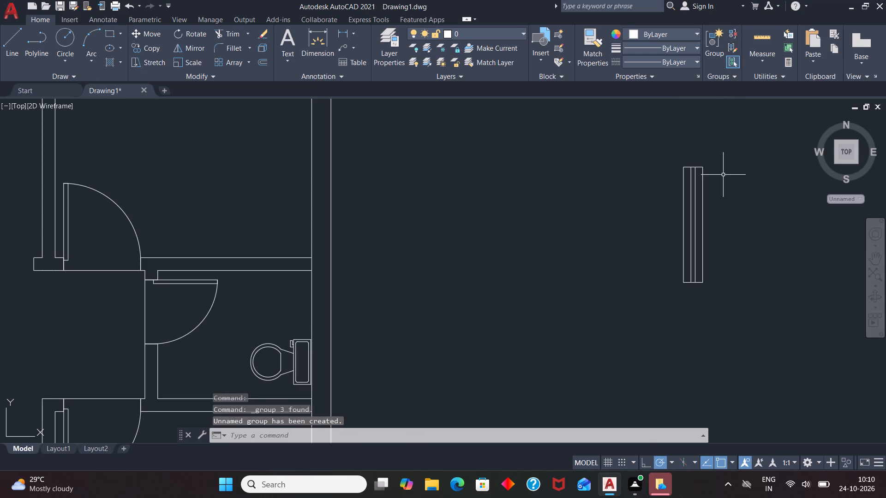
{"action": "scroll", "coordinate": [726, 233], "scroll_direction": "down", "scroll_amount": 2}
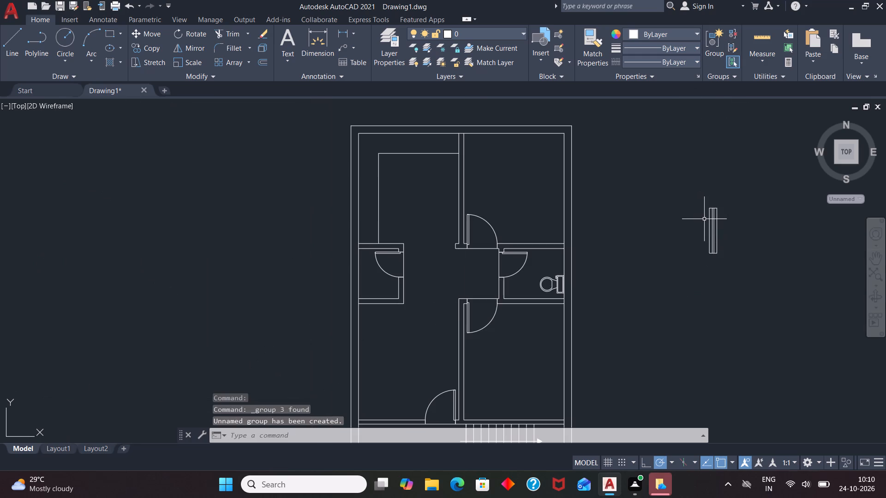
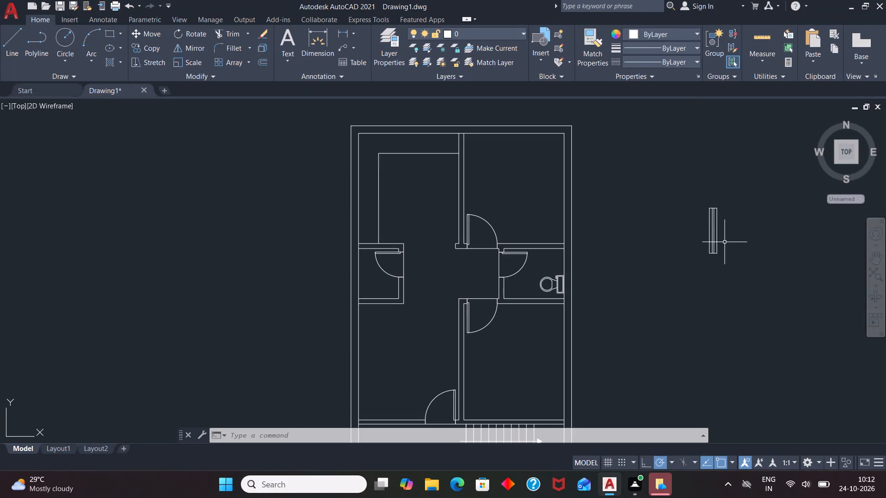
Copy the grouped window symbol into the west outer wall at three places: the northwest counter room, the middle room and the southwest room.
{"action": "left_click", "coordinate": [714, 237]}
{"action": "type", "text": "CO"}
{"action": "key", "text": "Return"}
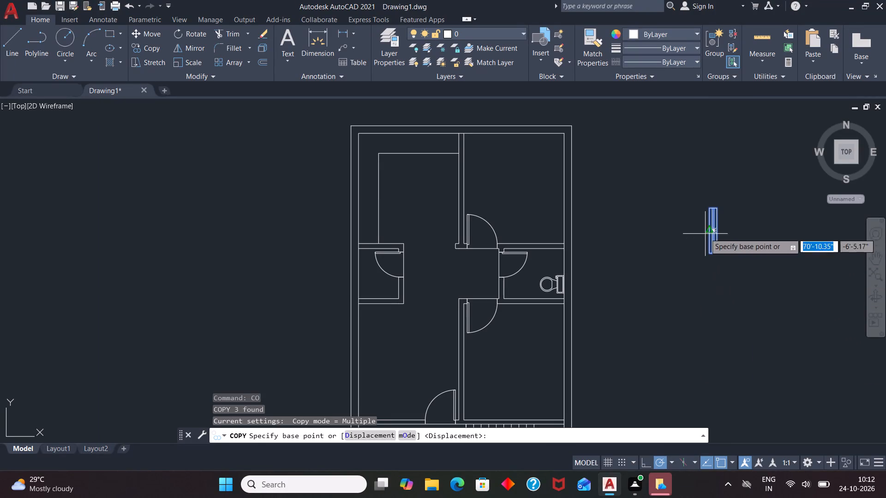
{"action": "left_click", "coordinate": [717, 212]}
{"action": "scroll", "coordinate": [352, 160], "scroll_direction": "up", "scroll_amount": 4}
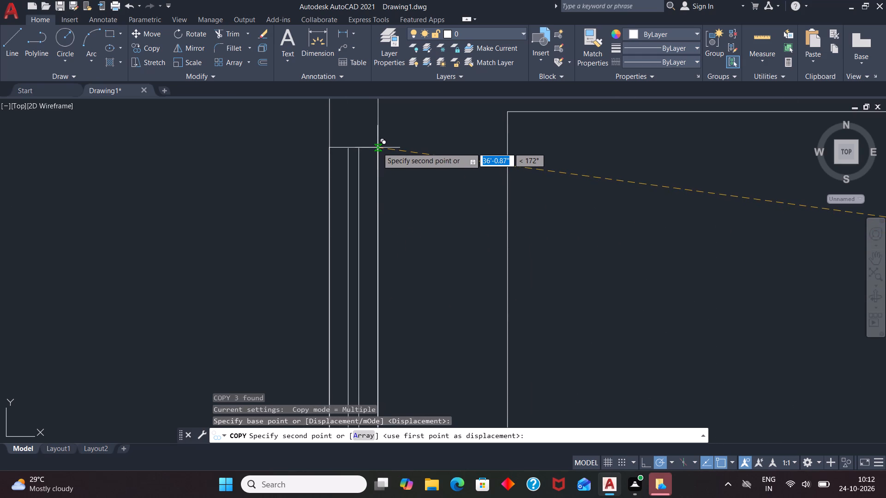
{"action": "scroll", "coordinate": [377, 148], "scroll_direction": "up", "scroll_amount": 3}
{"action": "left_click", "coordinate": [369, 142]}
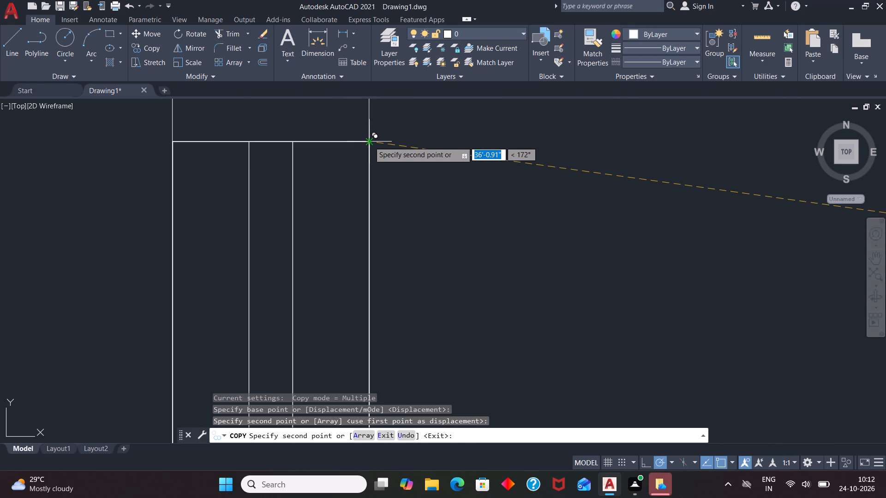
{"action": "scroll", "coordinate": [369, 141], "scroll_direction": "down", "scroll_amount": 8}
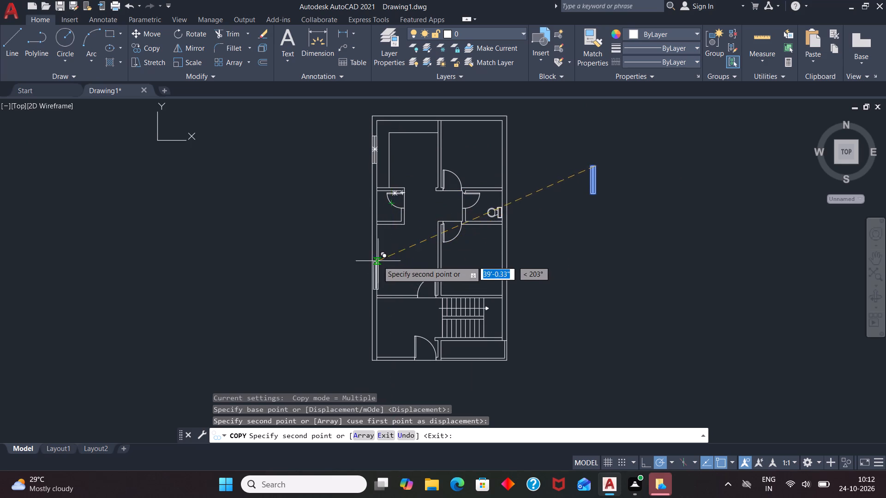
{"action": "scroll", "coordinate": [378, 261], "scroll_direction": "up", "scroll_amount": 6}
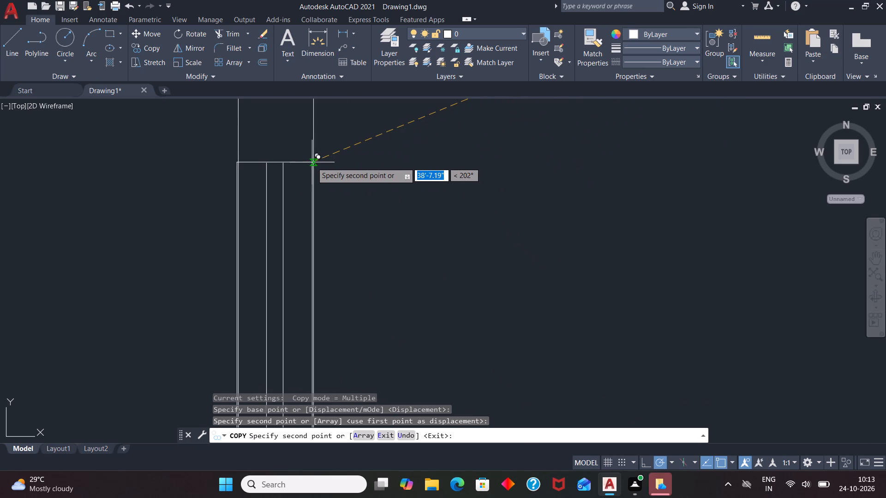
{"action": "left_click", "coordinate": [313, 161]}
{"action": "scroll", "coordinate": [311, 125], "scroll_direction": "down", "scroll_amount": 3}
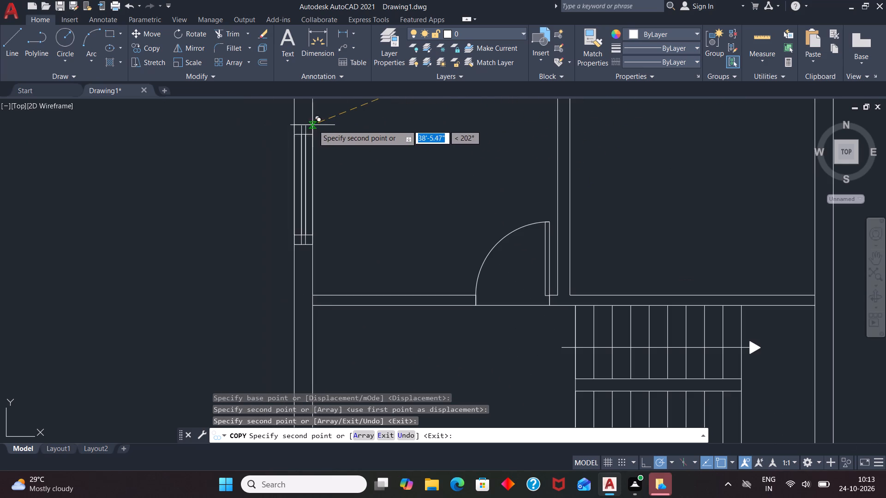
{"action": "scroll", "coordinate": [372, 132], "scroll_direction": "down", "scroll_amount": 2}
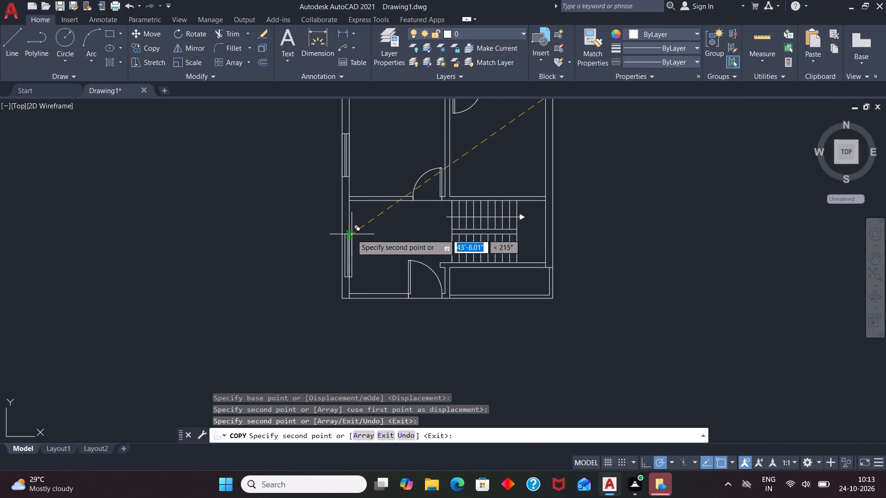
{"action": "scroll", "coordinate": [343, 241], "scroll_direction": "up", "scroll_amount": 5}
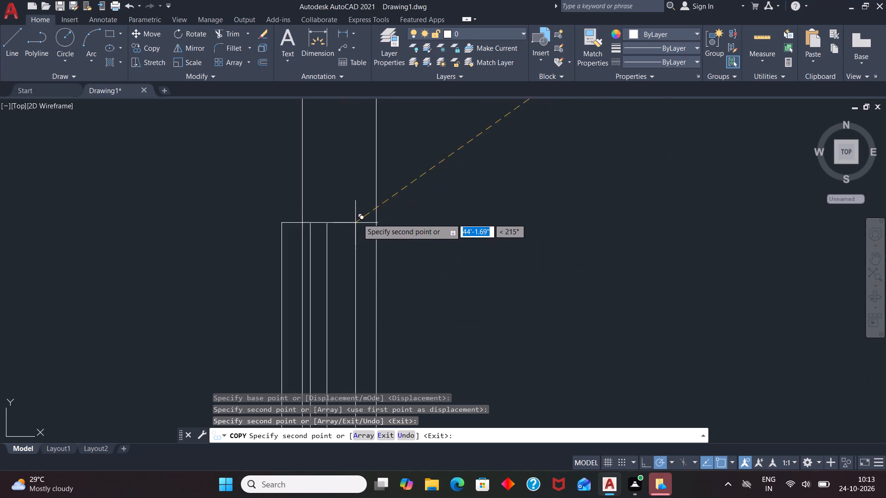
{"action": "left_click", "coordinate": [376, 190]}
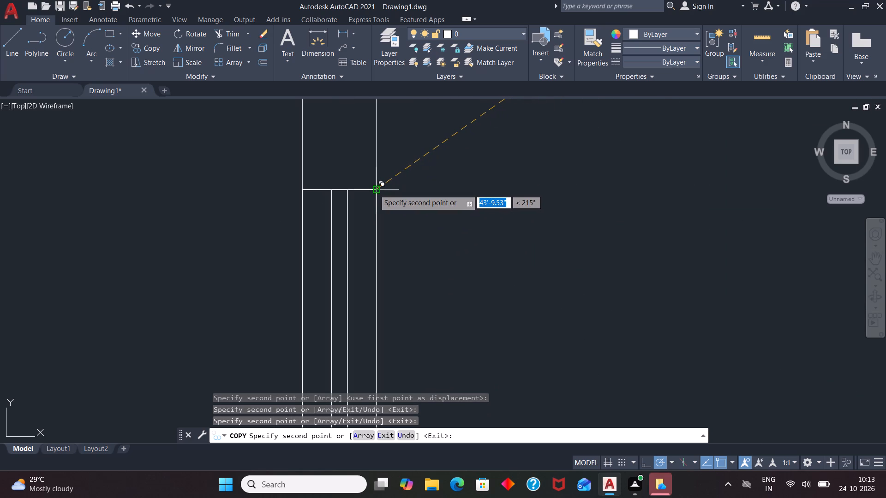
{"action": "scroll", "coordinate": [302, 213], "scroll_direction": "down", "scroll_amount": 2}
{"action": "scroll", "coordinate": [350, 252], "scroll_direction": "down", "scroll_amount": 2}
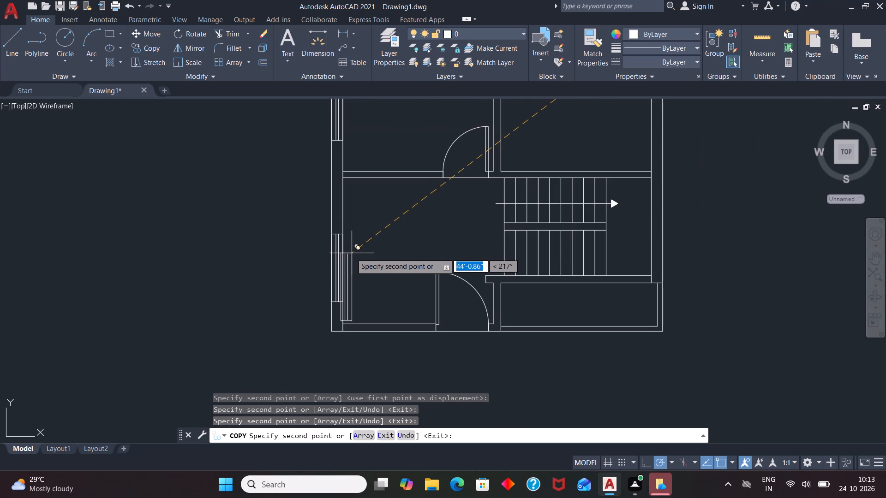
{"action": "key", "text": "Escape"}
Move the middle room's window symbol slightly north along the west outer wall.
{"action": "scroll", "coordinate": [298, 270], "scroll_direction": "down", "scroll_amount": 2}
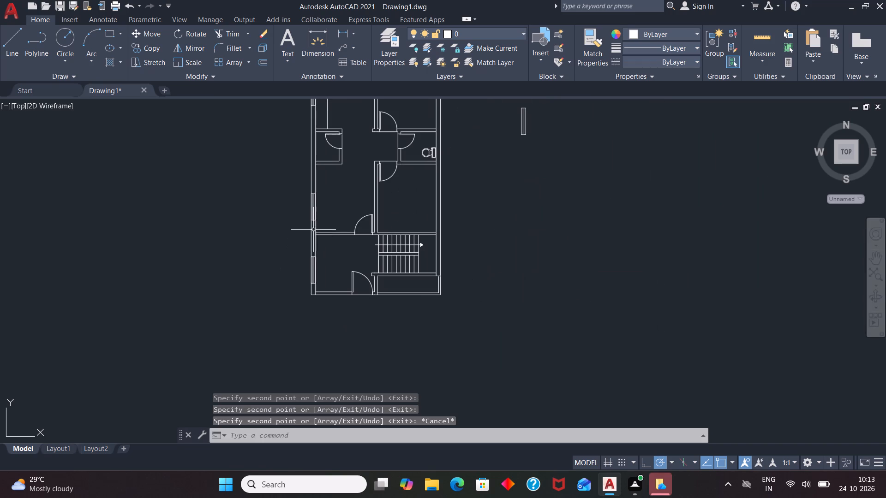
{"action": "left_click", "coordinate": [315, 205]}
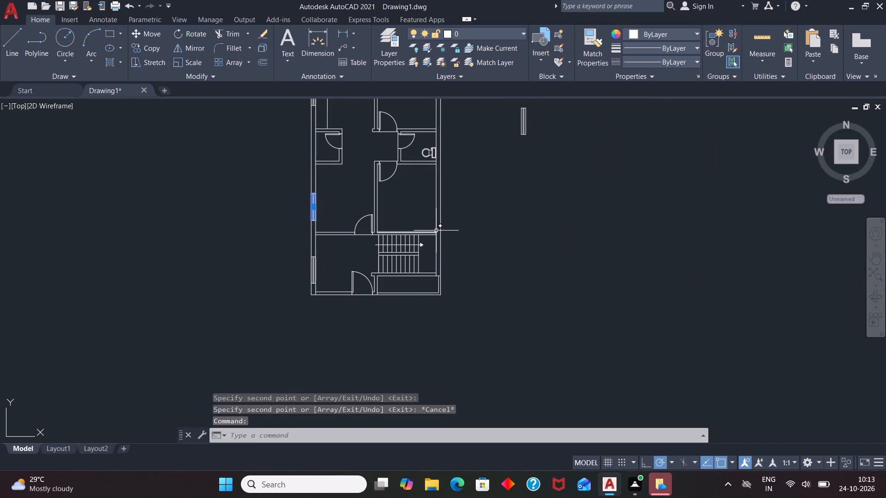
{"action": "key", "text": "Escape"}
{"action": "left_click", "coordinate": [314, 202]}
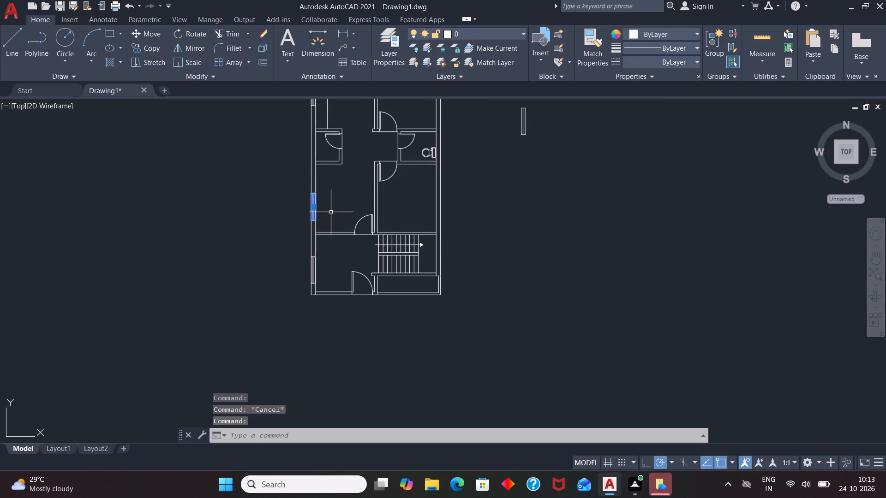
{"action": "key", "text": "m"}
{"action": "key", "text": "Return"}
{"action": "scroll", "coordinate": [319, 200], "scroll_direction": "up", "scroll_amount": 3}
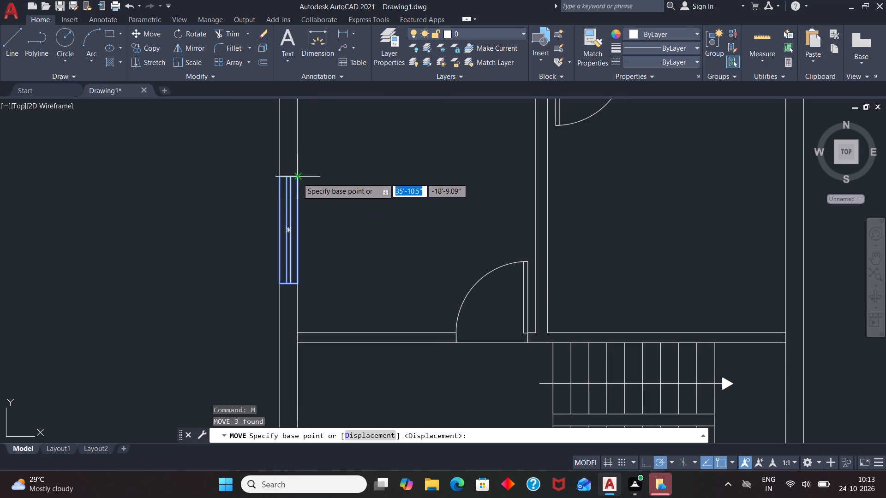
{"action": "left_click", "coordinate": [298, 178]}
{"action": "left_click", "coordinate": [296, 161]}
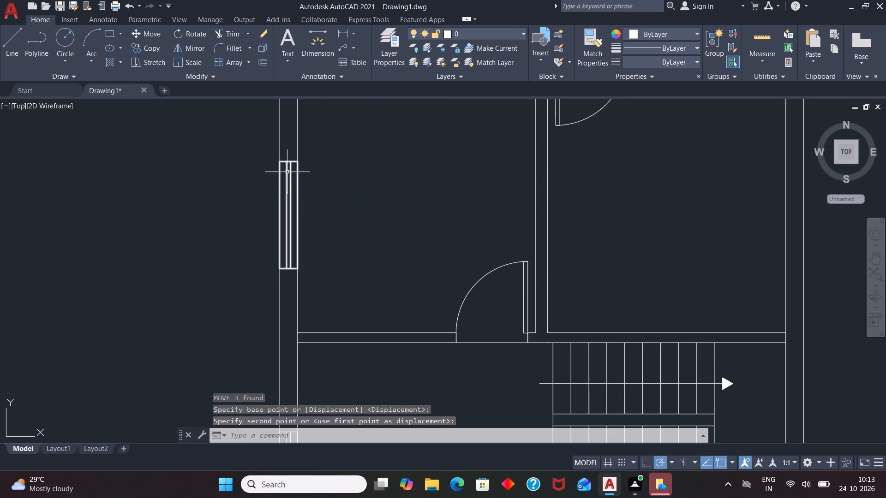
Copy the middle room's west window about 21'-3" across into the east outer wall of the room north of the staircase.
{"action": "scroll", "coordinate": [294, 177], "scroll_direction": "up", "scroll_amount": 2}
{"action": "left_click", "coordinate": [279, 138]}
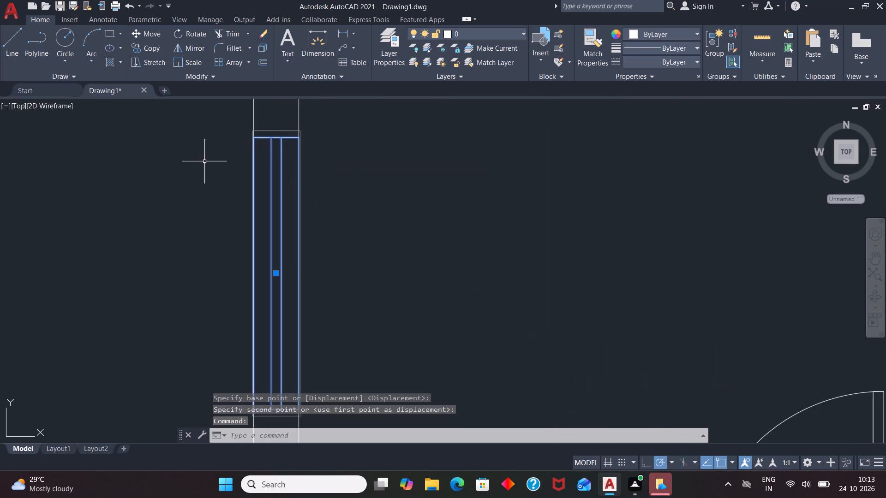
{"action": "scroll", "coordinate": [202, 164], "scroll_direction": "down", "scroll_amount": 2}
{"action": "key", "text": "c"}
{"action": "key", "text": "o"}
{"action": "key", "text": "Return"}
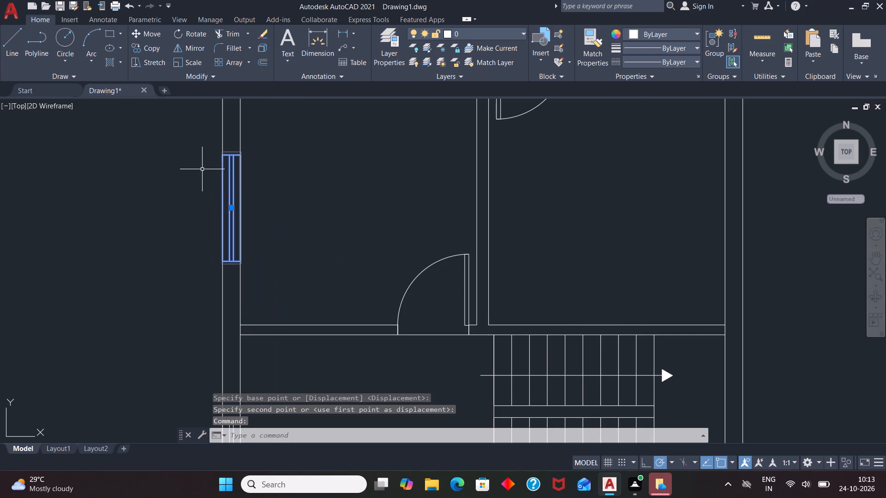
{"action": "left_click", "coordinate": [244, 156]}
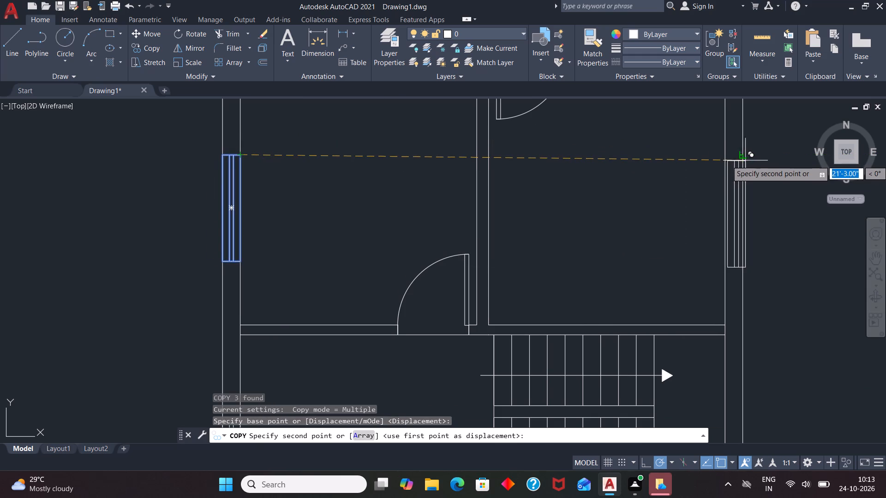
{"action": "scroll", "coordinate": [740, 160], "scroll_direction": "up", "scroll_amount": 2}
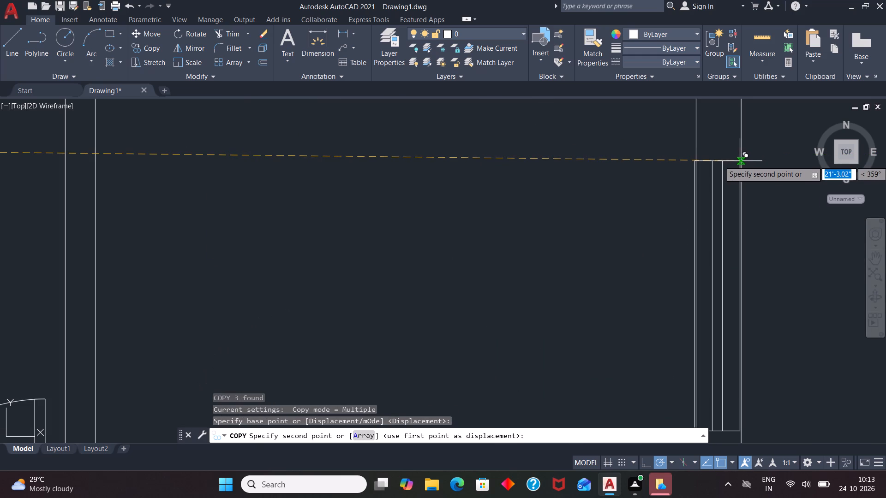
{"action": "left_click", "coordinate": [742, 161]}
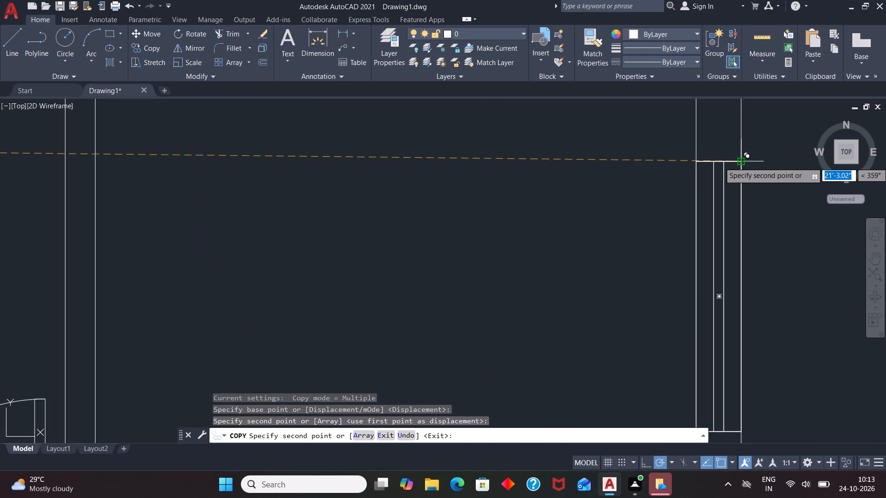
{"action": "key", "text": "Escape"}
Copy the northwest counter room's window about 21'-3" across into the east outer wall of the northeast room.
{"action": "scroll", "coordinate": [512, 214], "scroll_direction": "down", "scroll_amount": 3}
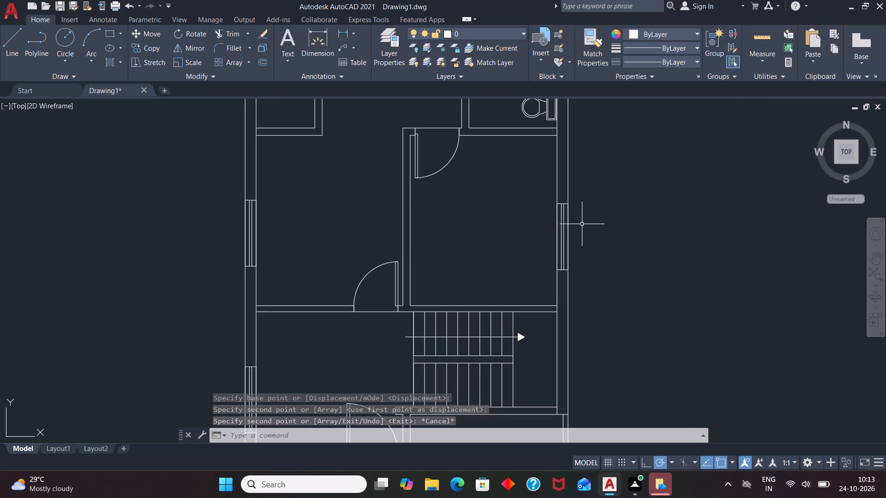
{"action": "scroll", "coordinate": [525, 279], "scroll_direction": "down", "scroll_amount": 2}
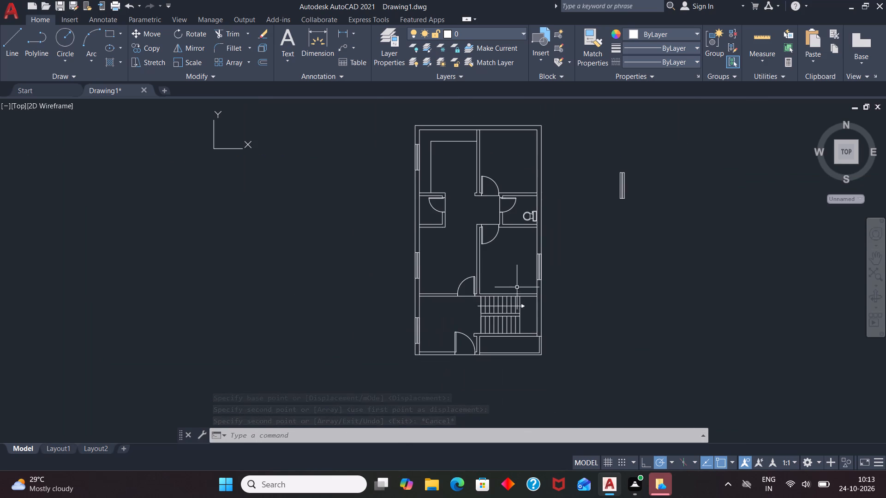
{"action": "left_click", "coordinate": [418, 152]}
{"action": "type", "text": "CO"}
{"action": "key", "text": "Return"}
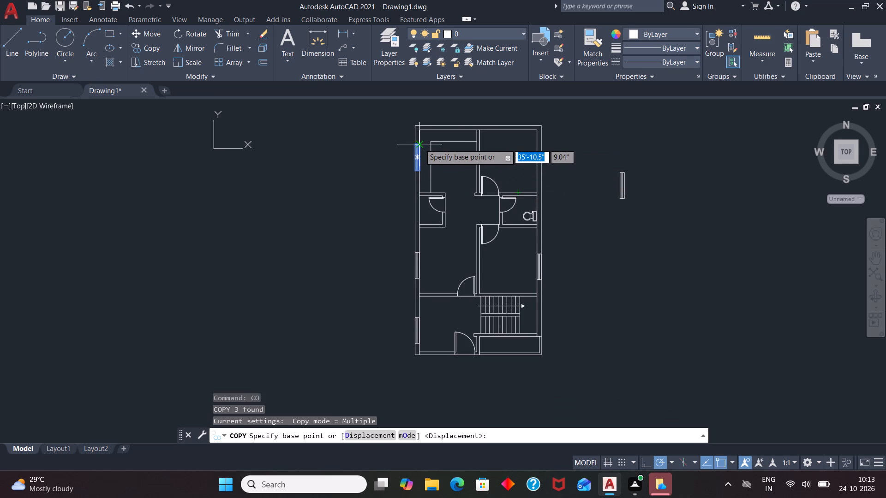
{"action": "left_click", "coordinate": [420, 144]}
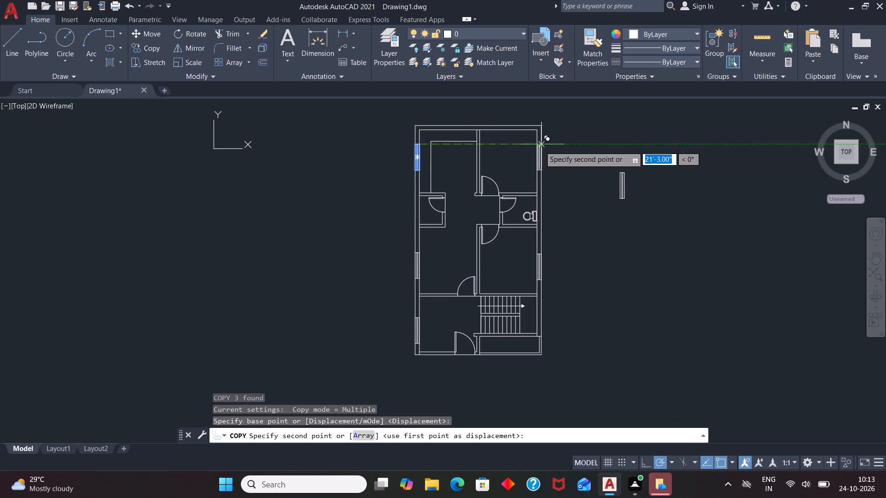
{"action": "scroll", "coordinate": [546, 142], "scroll_direction": "up", "scroll_amount": 5}
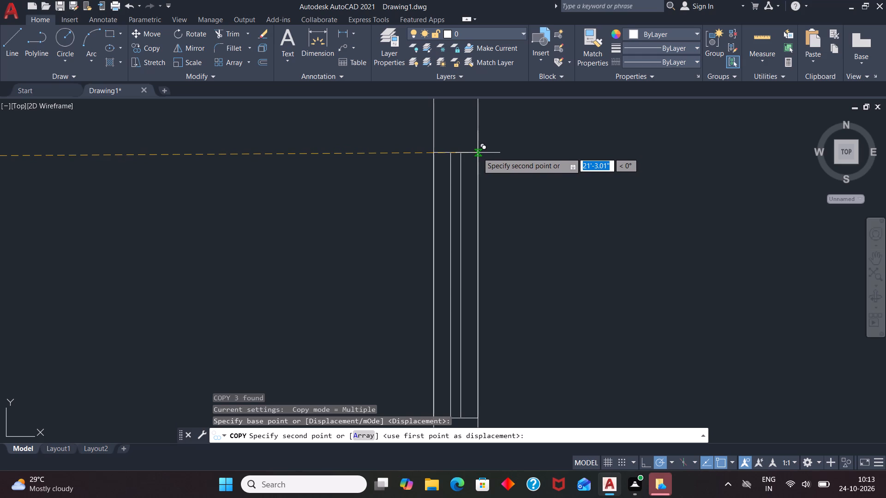
{"action": "left_click", "coordinate": [478, 153]}
{"action": "key", "text": "Escape"}
Delete the spare window symbol standing outside the plan to the east.
{"action": "scroll", "coordinate": [499, 177], "scroll_direction": "down", "scroll_amount": 4}
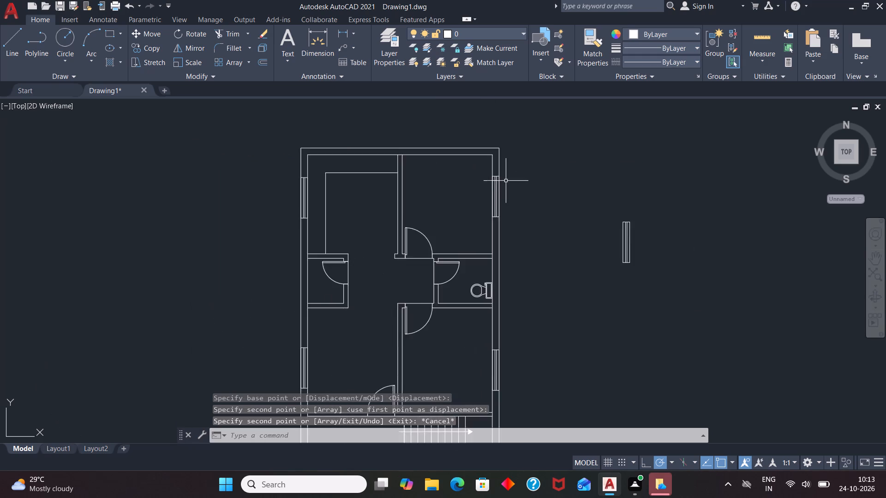
{"action": "scroll", "coordinate": [506, 181], "scroll_direction": "down", "scroll_amount": 1}
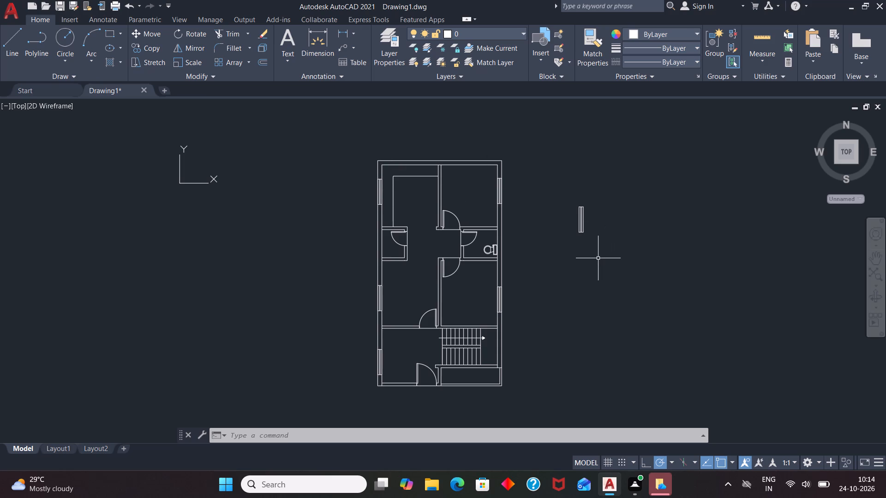
{"action": "scroll", "coordinate": [517, 276], "scroll_direction": "down", "scroll_amount": 1}
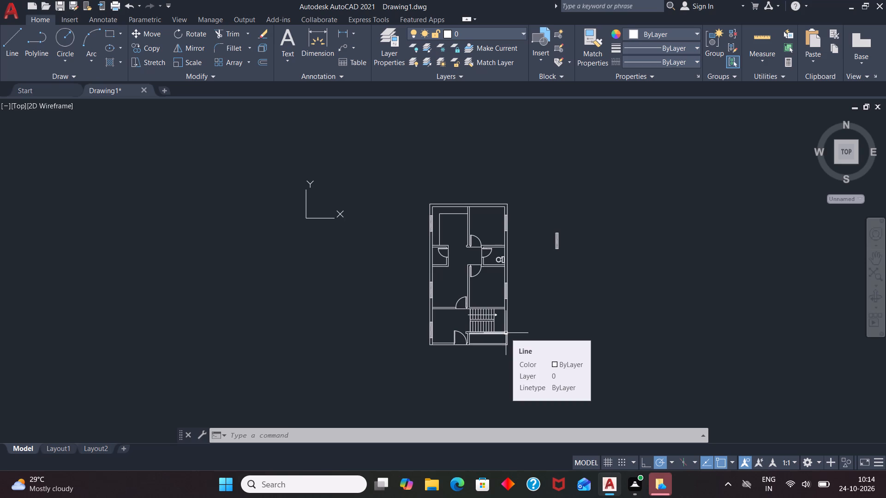
{"action": "left_click", "coordinate": [556, 233]}
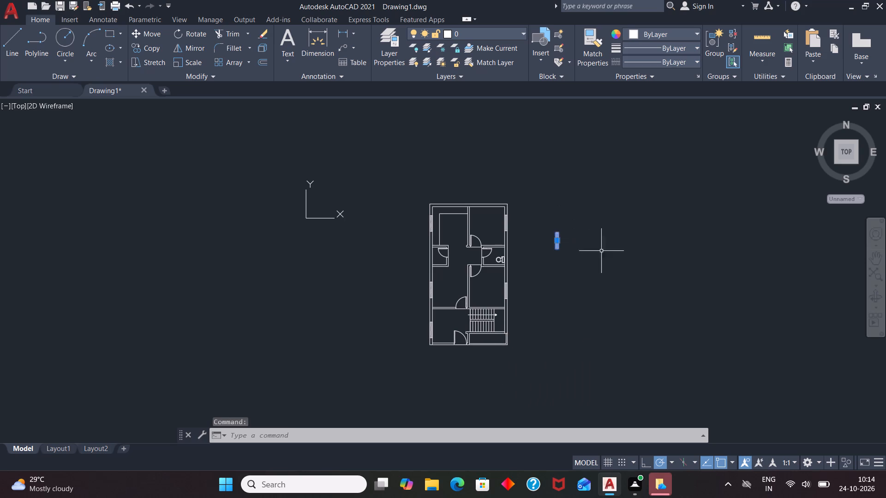
{"action": "key", "text": "Delete"}
Draw an 18" wide by 9" high rectangle in the empty space east of the plan.
{"action": "scroll", "coordinate": [508, 279], "scroll_direction": "up", "scroll_amount": 1}
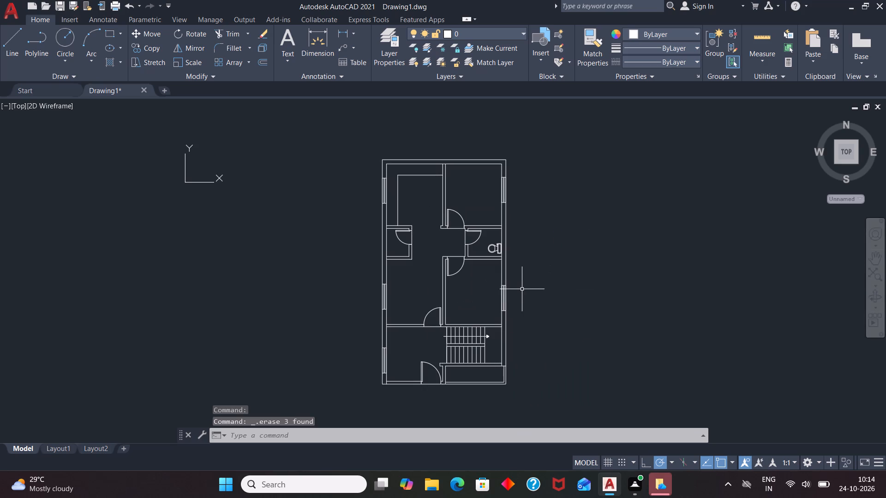
{"action": "key", "text": "r"}
{"action": "key", "text": "e"}
{"action": "key", "text": "c"}
{"action": "key", "text": "Return"}
{"action": "left_click", "coordinate": [585, 239]}
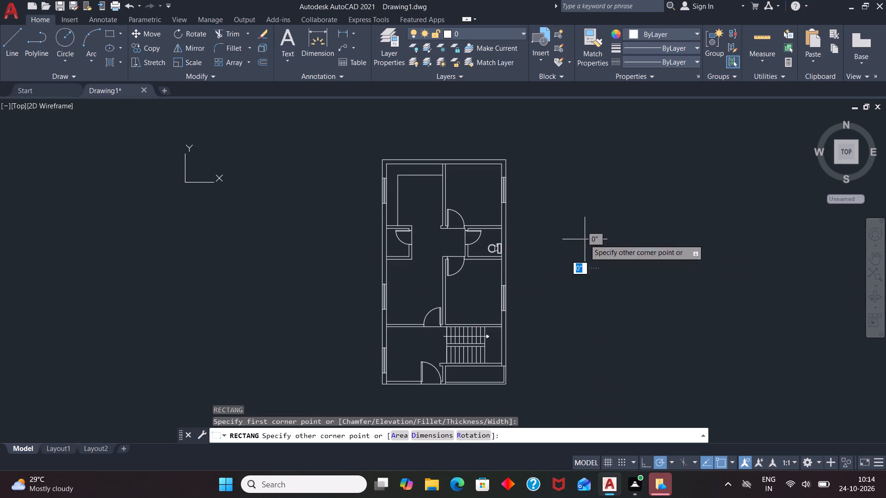
{"action": "key", "text": "1"}
{"action": "key", "text": "8"}
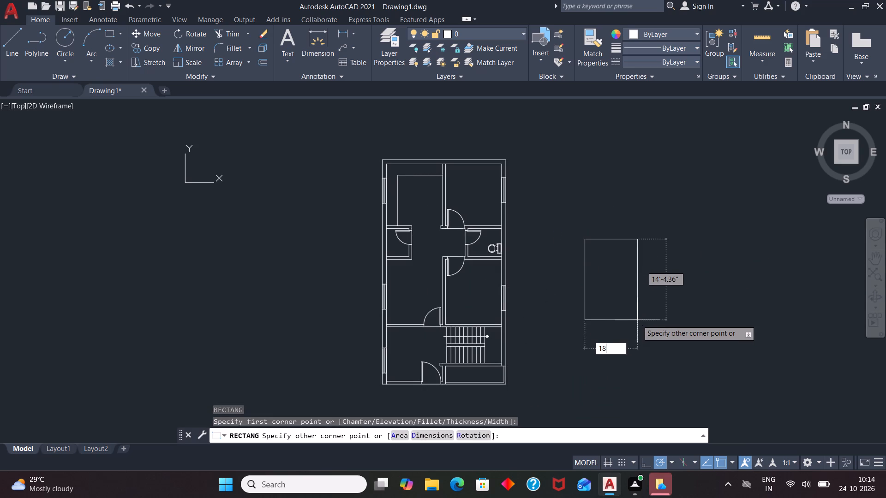
{"action": "key", "text": "Tab"}
{"action": "key", "text": "9"}
{"action": "key", "text": "Return"}
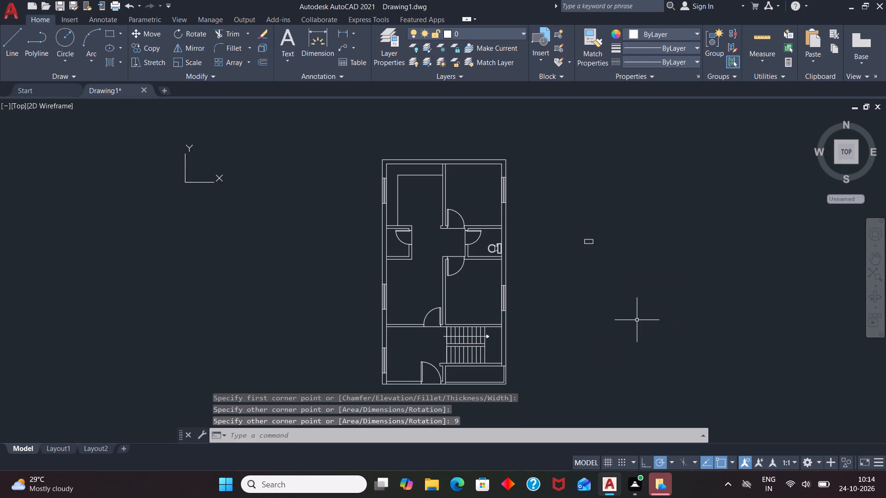
Delete the 18" by 9" rectangle in the empty space east of the plan.
{"action": "left_click", "coordinate": [590, 239]}
{"action": "key", "text": "Delete"}
Draw an upright rectangle 9" wide by 18" high in the empty space east of the plan.
{"action": "type", "text": "REC"}
{"action": "key", "text": "Return"}
{"action": "left_click_drag", "start_coordinate": [614, 186], "coordinate": [618, 192]}
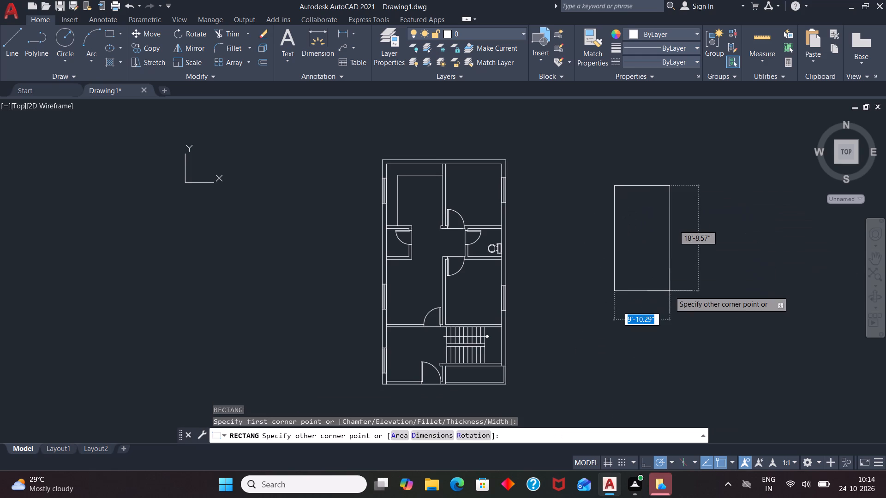
{"action": "key", "text": "9"}
{"action": "key", "text": "Tab"}
{"action": "type", "text": "18"}
{"action": "key", "text": "Return"}
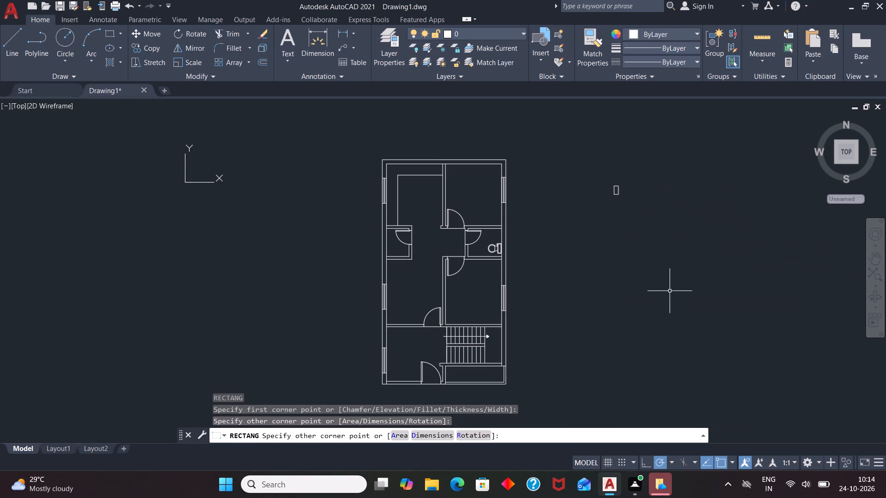
Draw a vertical centre line in the small rectangle, joining the midpoints of its two short edges.
{"action": "key", "text": "l"}
{"action": "key", "text": "Return"}
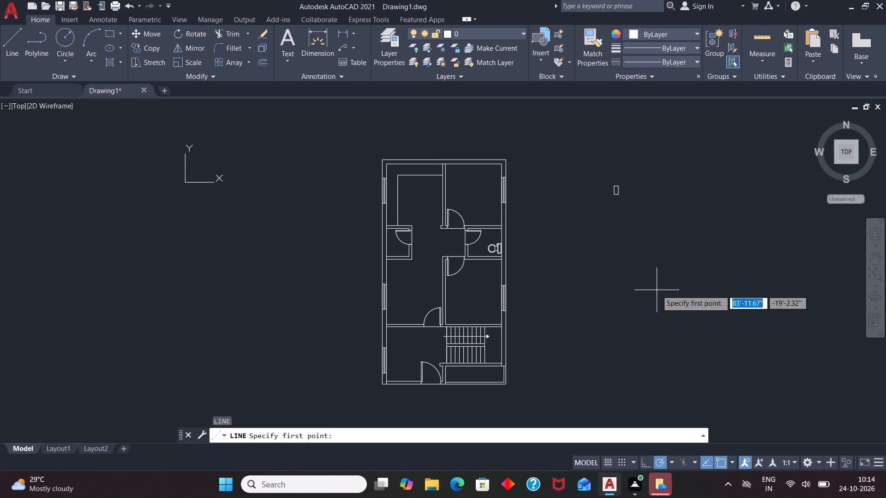
{"action": "scroll", "coordinate": [622, 189], "scroll_direction": "up", "scroll_amount": 5}
{"action": "left_click", "coordinate": [541, 159]}
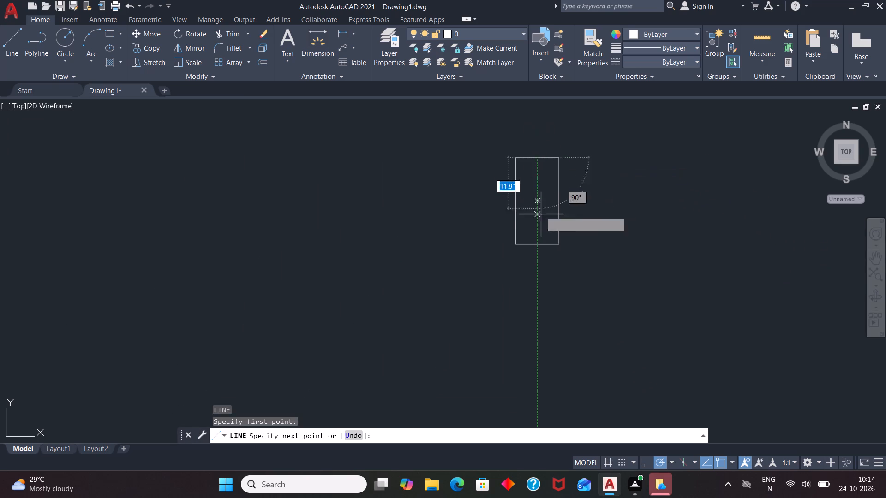
{"action": "left_click", "coordinate": [534, 244]}
{"action": "key", "text": "Escape"}
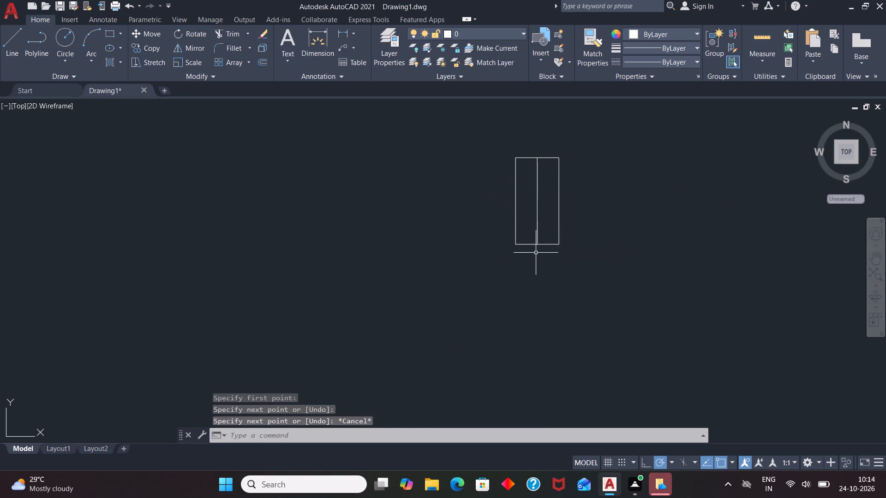
Offset the rectangle's centre line 1" to each side and delete the original centre line.
{"action": "key", "text": "o"}
{"action": "key", "text": "Return"}
{"action": "key", "text": "1"}
{"action": "key", "text": "Return"}
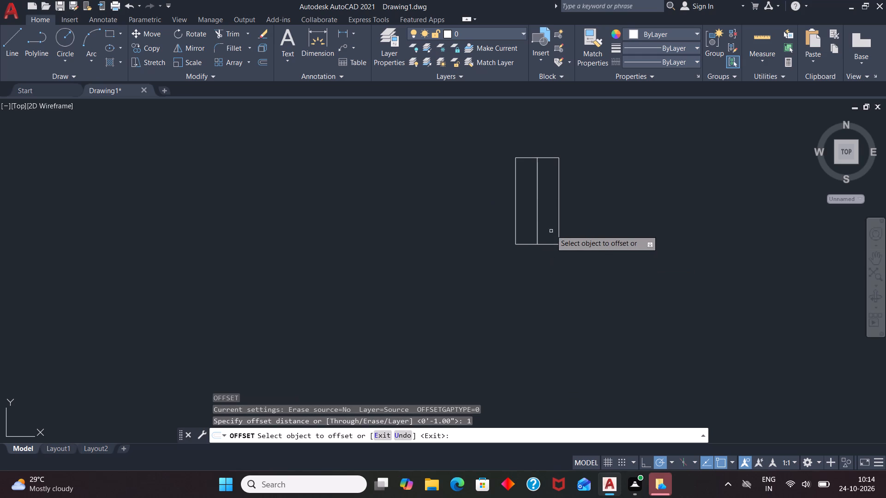
{"action": "left_click", "coordinate": [538, 218]}
{"action": "left_click", "coordinate": [525, 227]}
{"action": "left_click", "coordinate": [539, 219]}
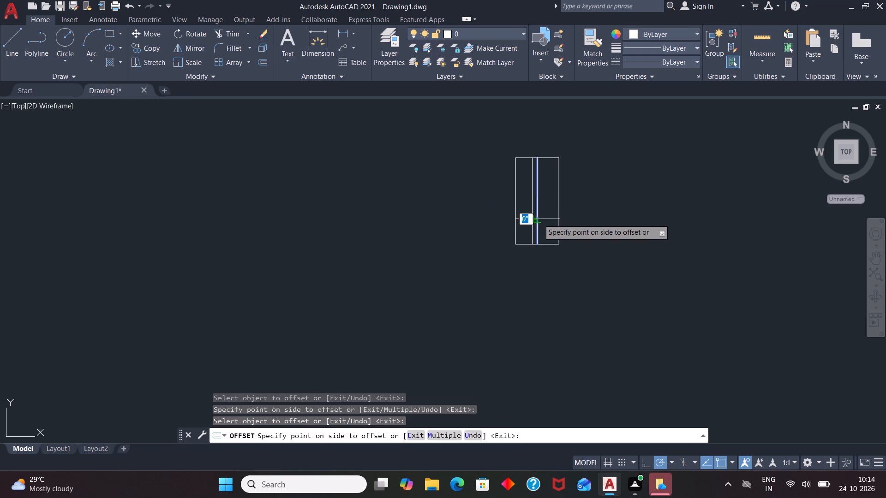
{"action": "left_click", "coordinate": [551, 220]}
{"action": "key", "text": "Escape"}
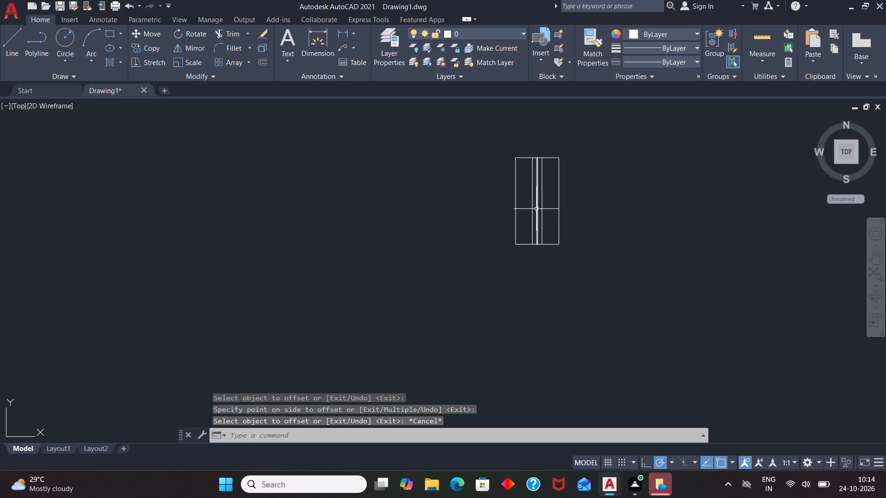
{"action": "left_click", "coordinate": [536, 208]}
{"action": "key", "text": "Delete"}
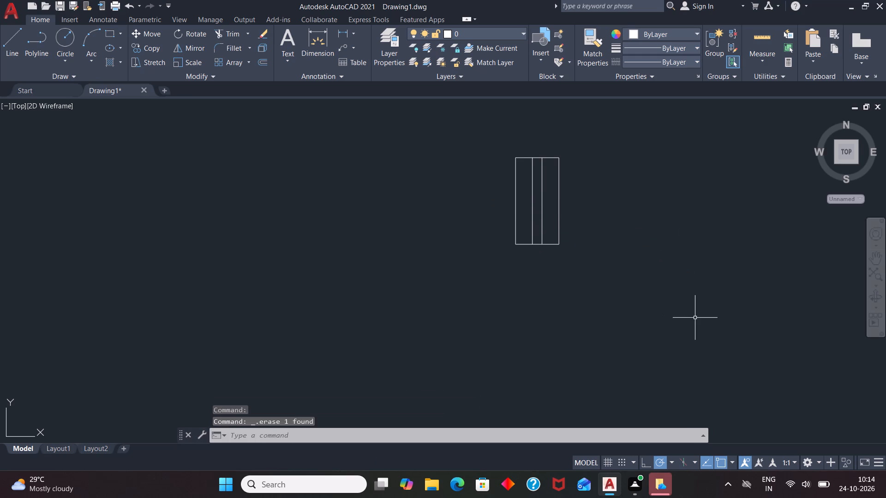
Group the small rectangle and its two inner lines into a single opening symbol.
{"action": "left_click_drag", "start_coordinate": [637, 218], "coordinate": [497, 231]}
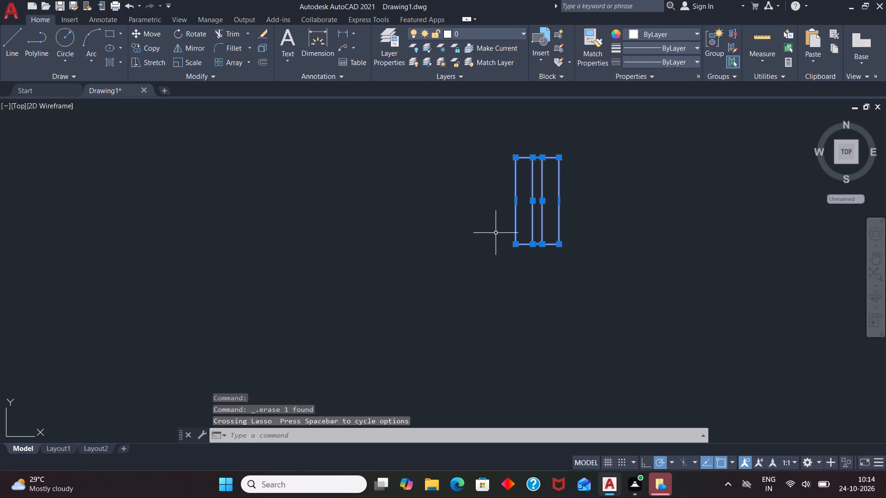
{"action": "key", "text": "g"}
{"action": "key", "text": "Return"}
Copy the small opening symbol into the east outer wall of the east toilet block, flush with the wall faces.
{"action": "scroll", "coordinate": [572, 231], "scroll_direction": "down", "scroll_amount": 3}
{"action": "left_click", "coordinate": [565, 218]}
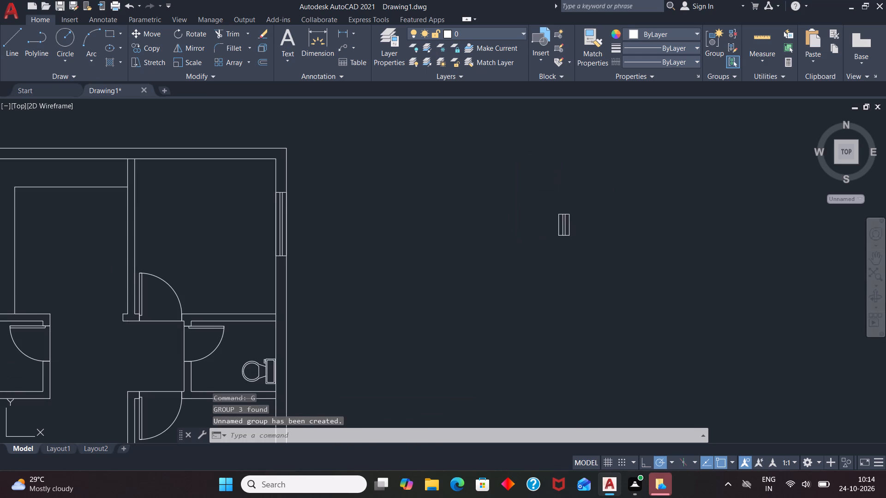
{"action": "scroll", "coordinate": [635, 255], "scroll_direction": "down", "scroll_amount": 2}
{"action": "key", "text": "c"}
{"action": "key", "text": "o"}
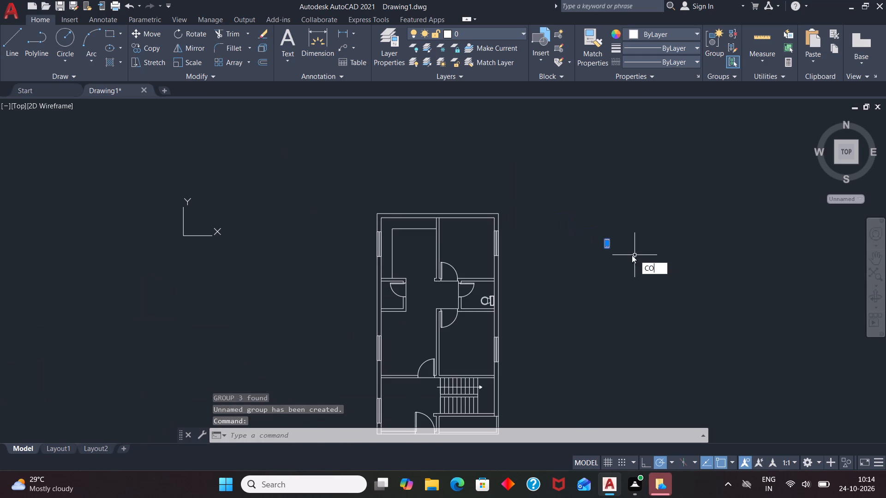
{"action": "key", "text": "Return"}
{"action": "left_click", "coordinate": [609, 238]}
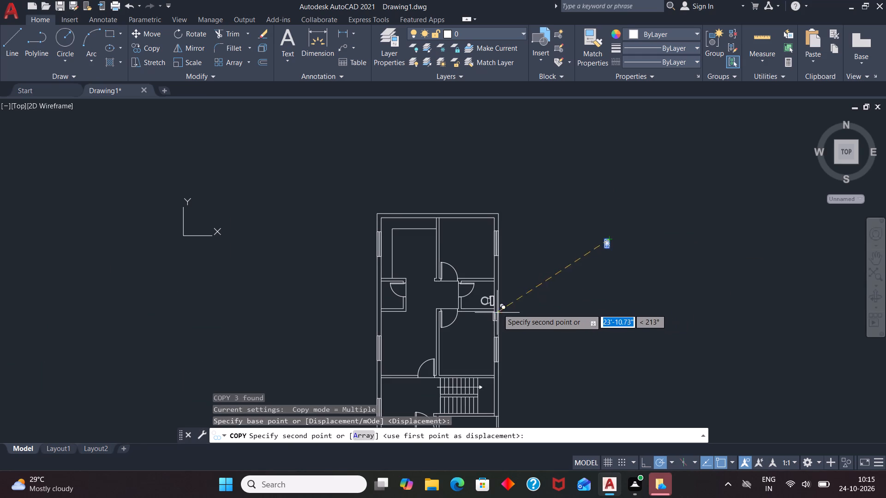
{"action": "scroll", "coordinate": [501, 298], "scroll_direction": "up", "scroll_amount": 5}
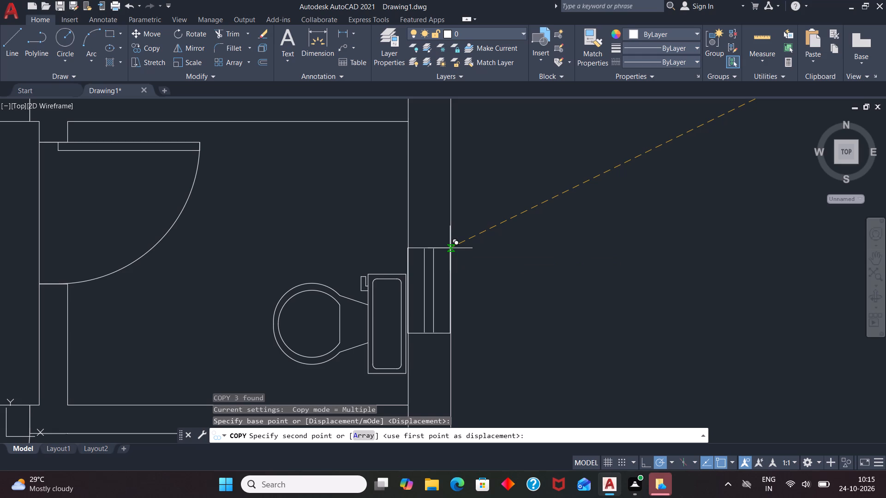
{"action": "scroll", "coordinate": [475, 220], "scroll_direction": "down", "scroll_amount": 1}
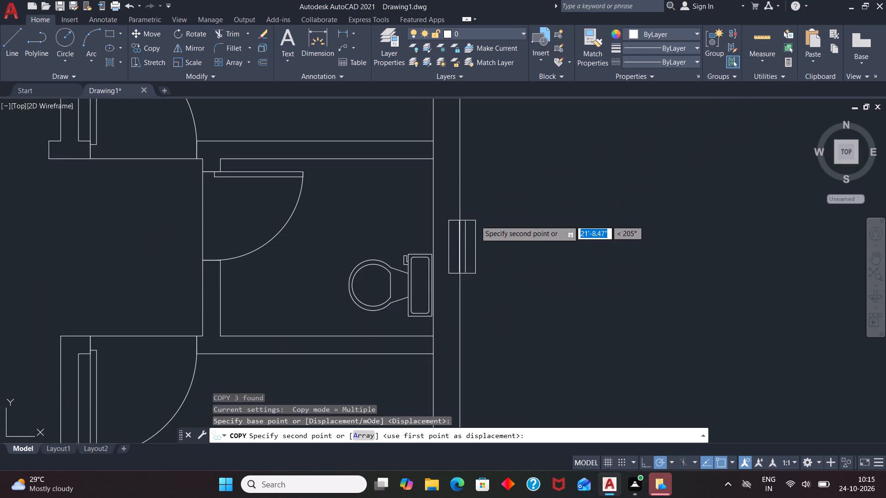
{"action": "scroll", "coordinate": [454, 294], "scroll_direction": "up", "scroll_amount": 4}
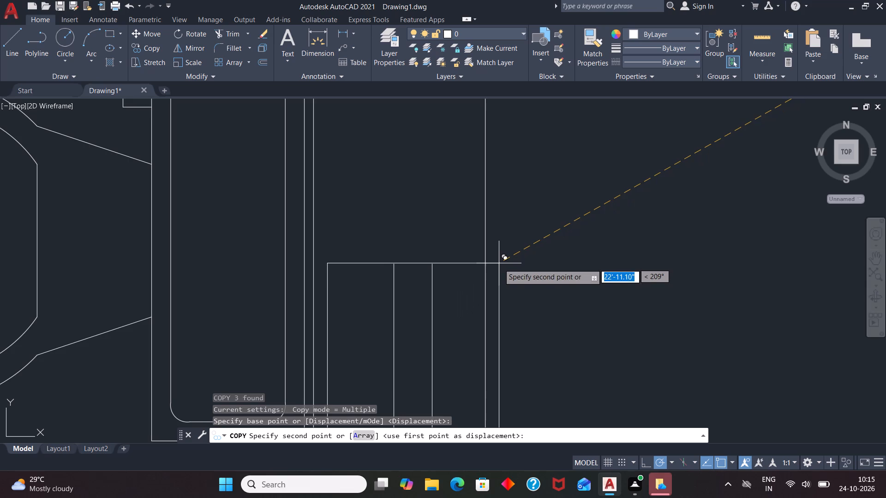
{"action": "scroll", "coordinate": [503, 193], "scroll_direction": "down", "scroll_amount": 4}
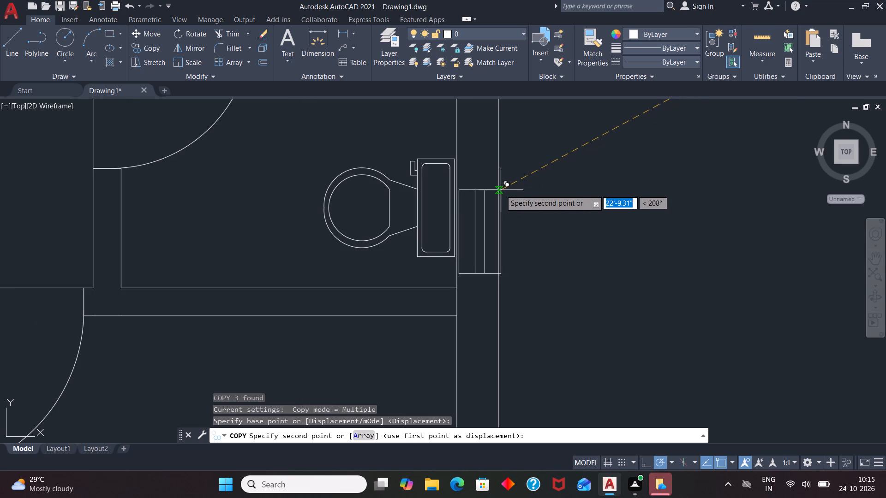
{"action": "left_click", "coordinate": [499, 187]}
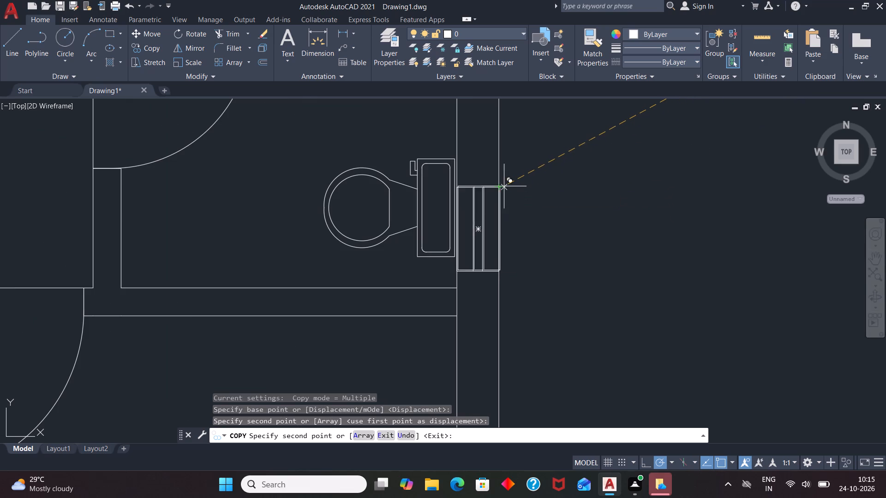
{"action": "key", "text": "space"}
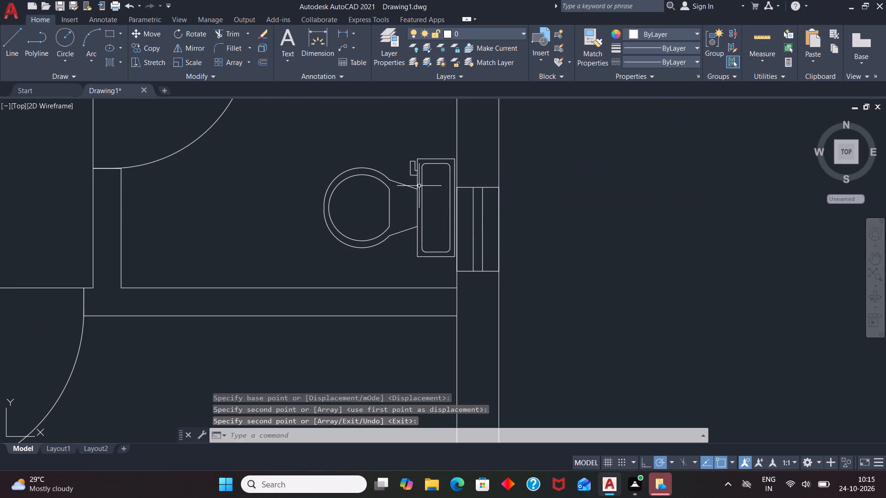
Move the toilet fixture a short distance north along the east wall of its block.
{"action": "left_click", "coordinate": [419, 185]}
{"action": "left_click", "coordinate": [412, 198]}
{"action": "scroll", "coordinate": [526, 218], "scroll_direction": "down", "scroll_amount": 1}
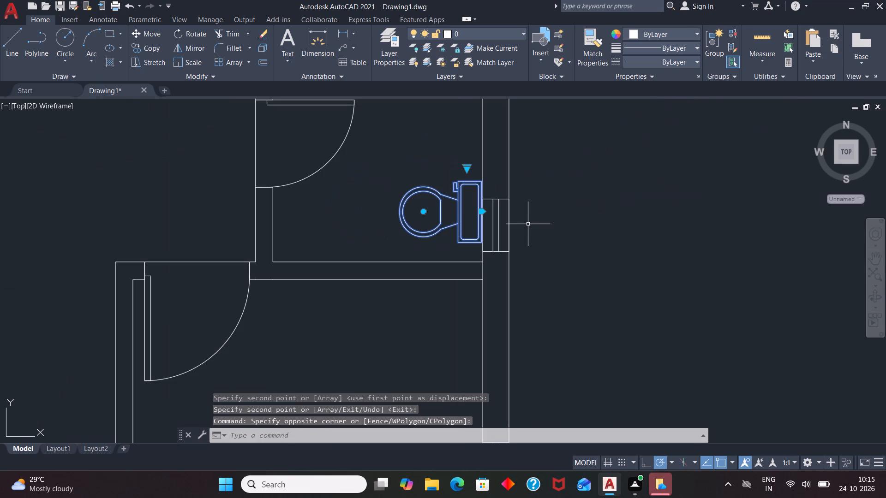
{"action": "key", "text": "m"}
{"action": "key", "text": "Return"}
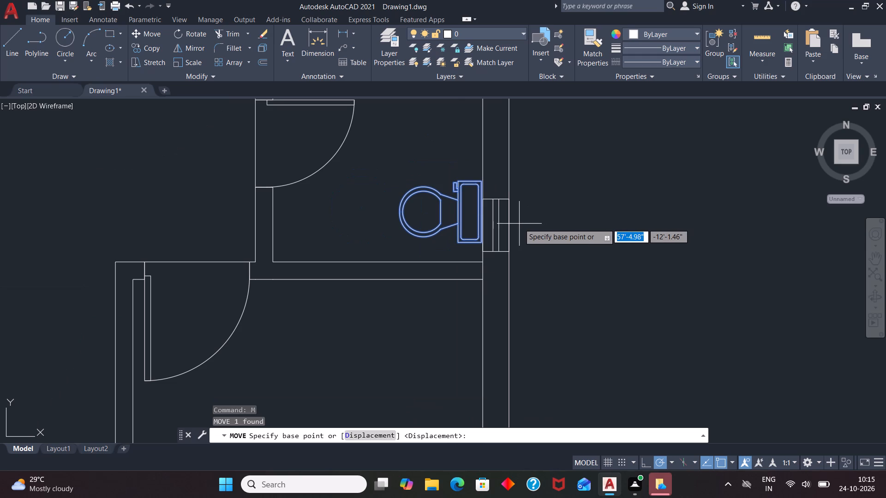
{"action": "left_click", "coordinate": [482, 182]}
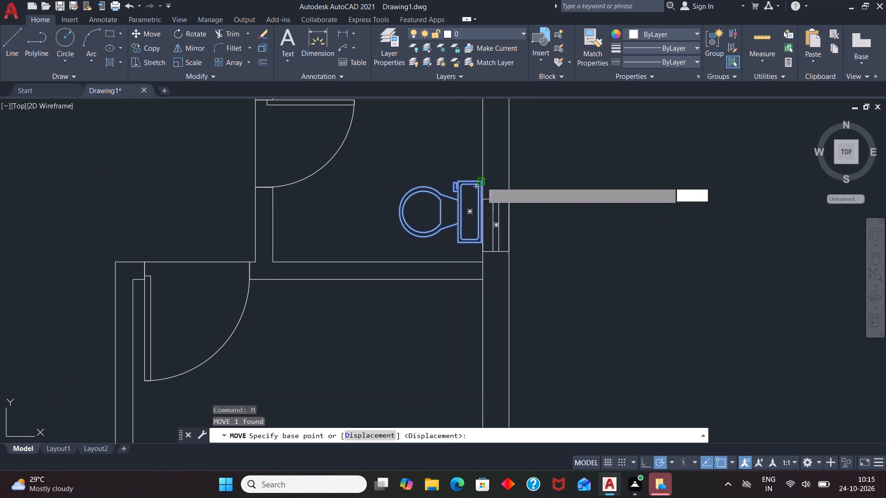
{"action": "left_click", "coordinate": [484, 156]}
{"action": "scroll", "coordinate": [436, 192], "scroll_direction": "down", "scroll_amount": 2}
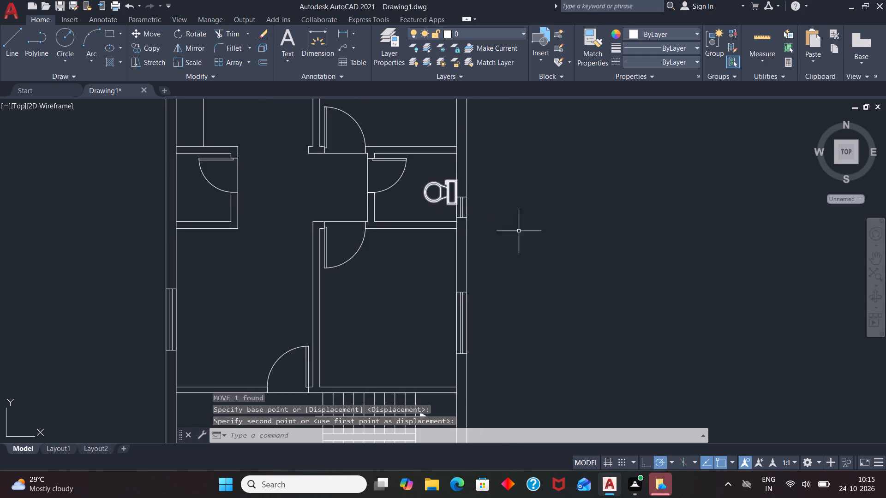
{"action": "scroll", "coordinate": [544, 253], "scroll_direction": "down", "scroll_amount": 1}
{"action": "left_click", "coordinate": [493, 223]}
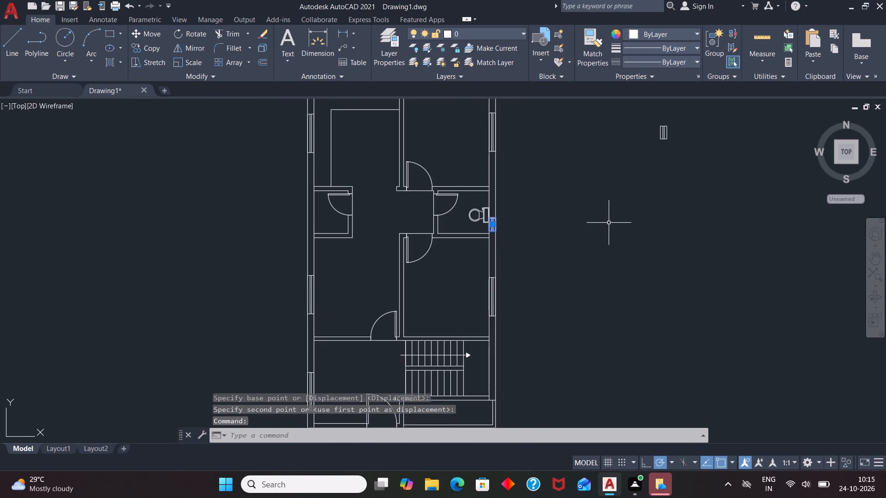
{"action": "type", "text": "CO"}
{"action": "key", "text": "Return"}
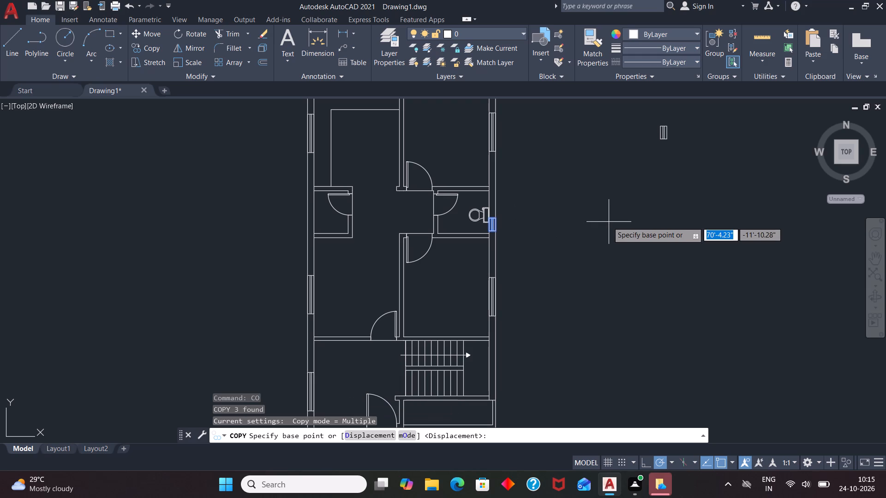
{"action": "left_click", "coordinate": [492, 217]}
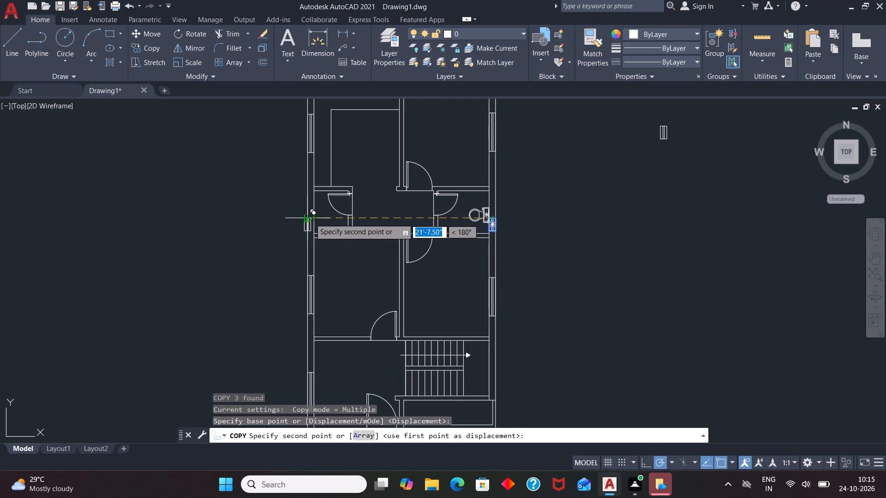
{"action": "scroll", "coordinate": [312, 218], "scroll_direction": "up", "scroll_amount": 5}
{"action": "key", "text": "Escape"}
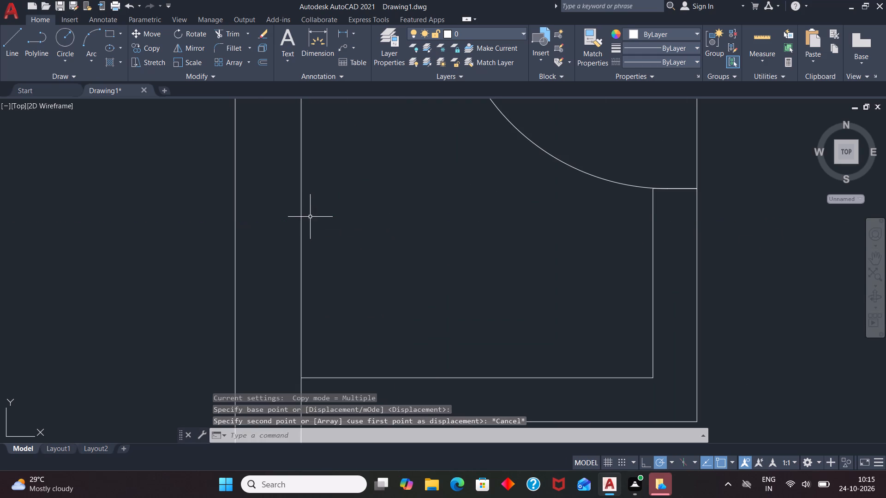
Copy the east toilet block's small opening straight across into the west outer wall of the west toilet block.
{"action": "type", "text": "CO"}
{"action": "key", "text": "Return"}
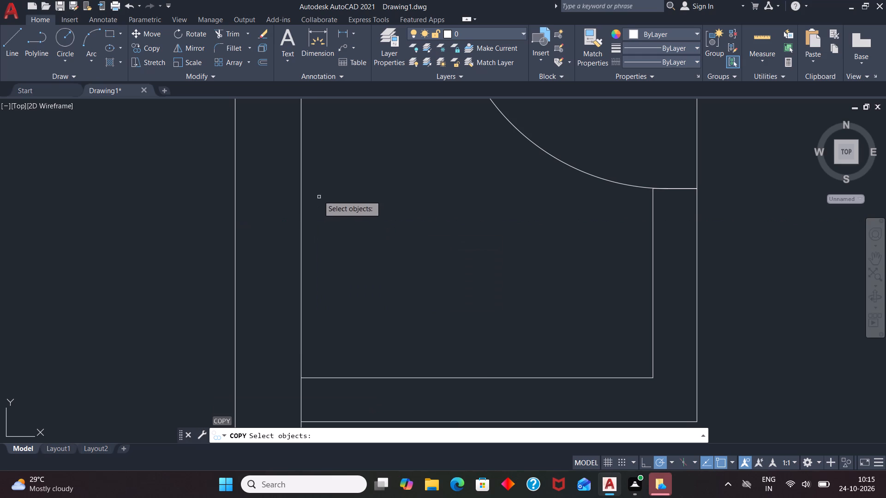
{"action": "scroll", "coordinate": [315, 198], "scroll_direction": "down", "scroll_amount": 5}
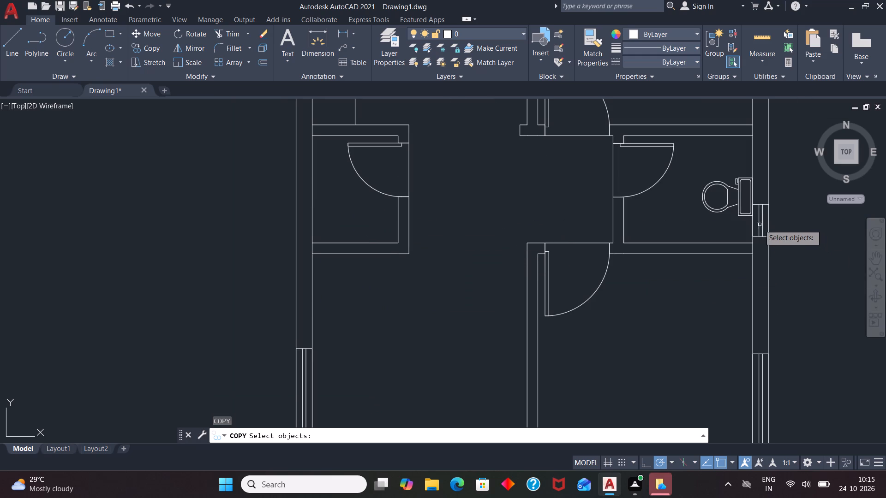
{"action": "left_click", "coordinate": [759, 224]}
{"action": "key", "text": "Return"}
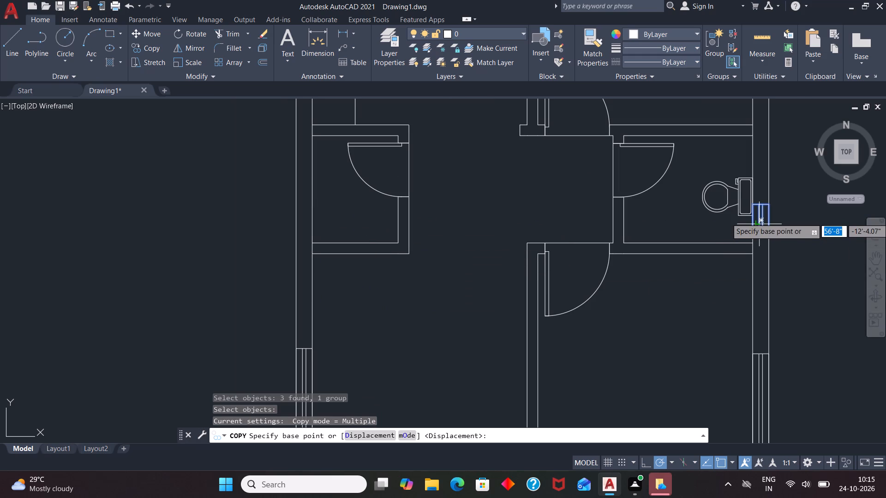
{"action": "left_click", "coordinate": [756, 205]}
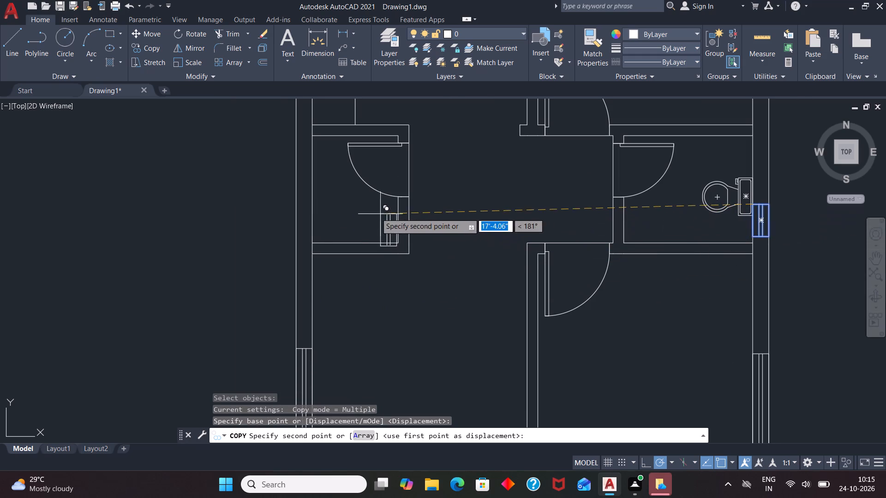
{"action": "left_click", "coordinate": [295, 205]}
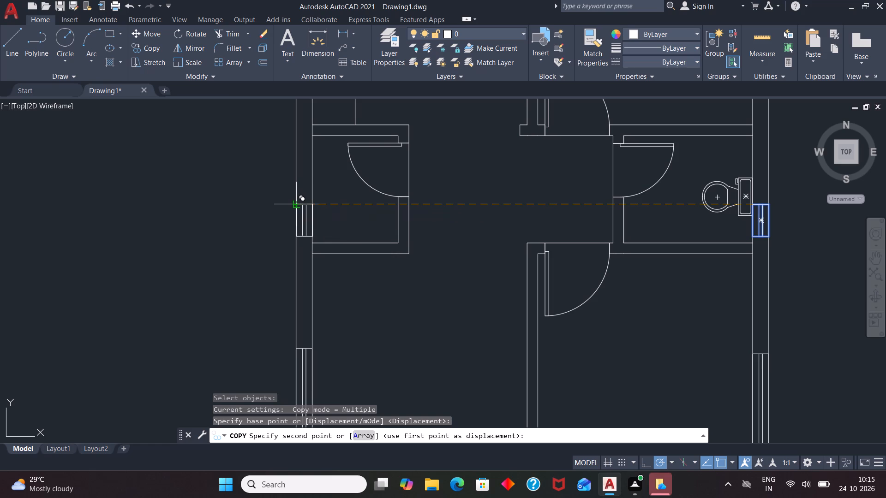
{"action": "key", "text": "Escape"}
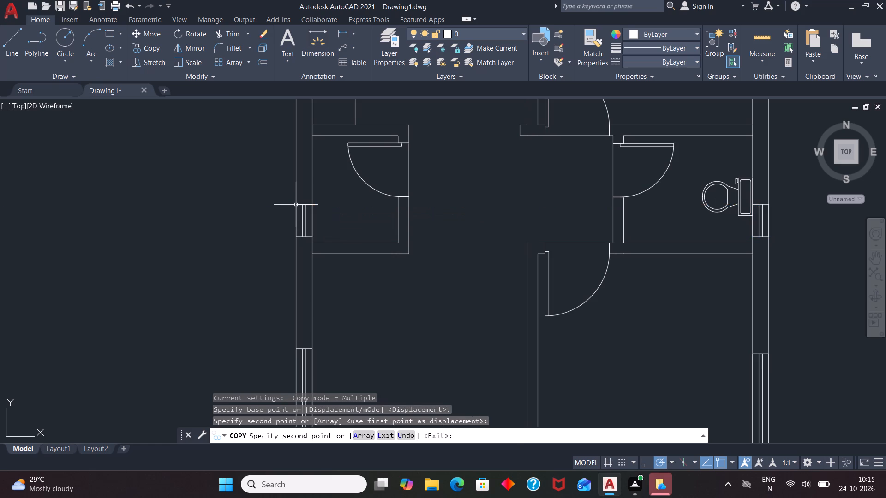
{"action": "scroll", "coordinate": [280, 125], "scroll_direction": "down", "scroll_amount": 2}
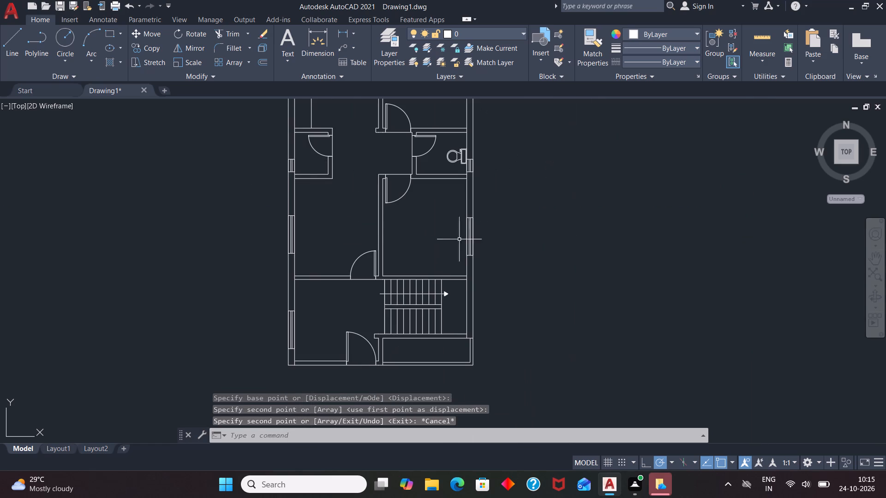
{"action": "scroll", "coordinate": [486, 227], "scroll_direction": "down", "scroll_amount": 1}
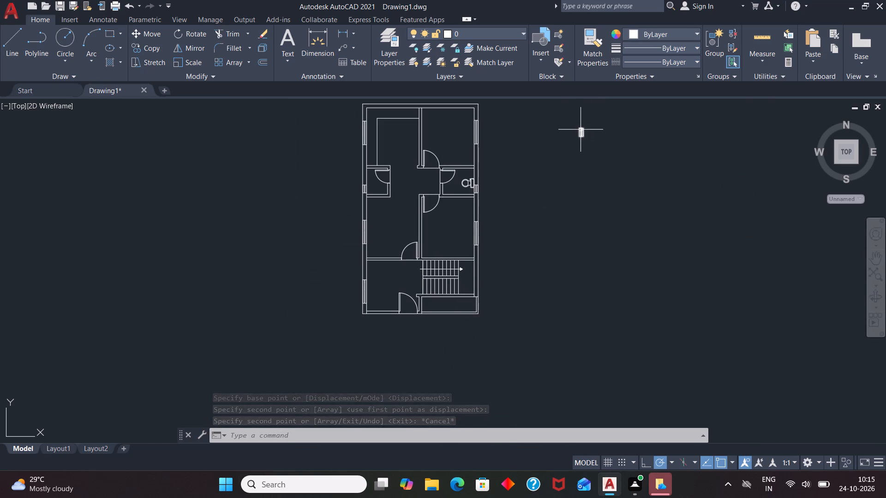
Draw a 9" by 34" upright rectangle in the empty space east of the floor plan.
{"action": "left_click", "coordinate": [581, 130]}
{"action": "key", "text": "Delete"}
{"action": "type", "text": "REC"}
{"action": "key", "text": "Return"}
{"action": "left_click", "coordinate": [608, 153]}
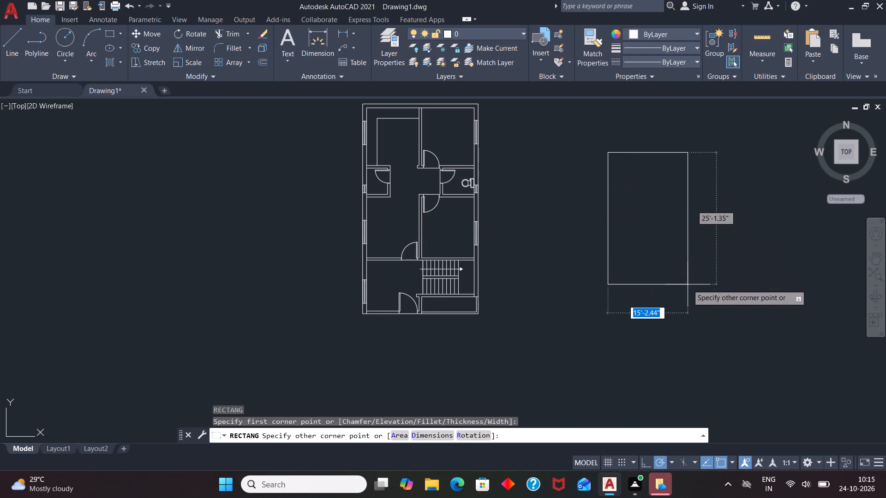
{"action": "key", "text": "9"}
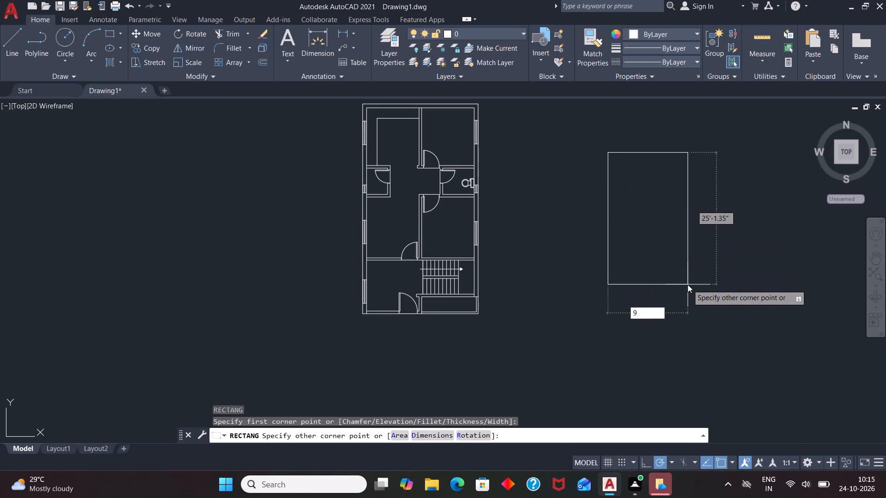
{"action": "key", "text": "Tab"}
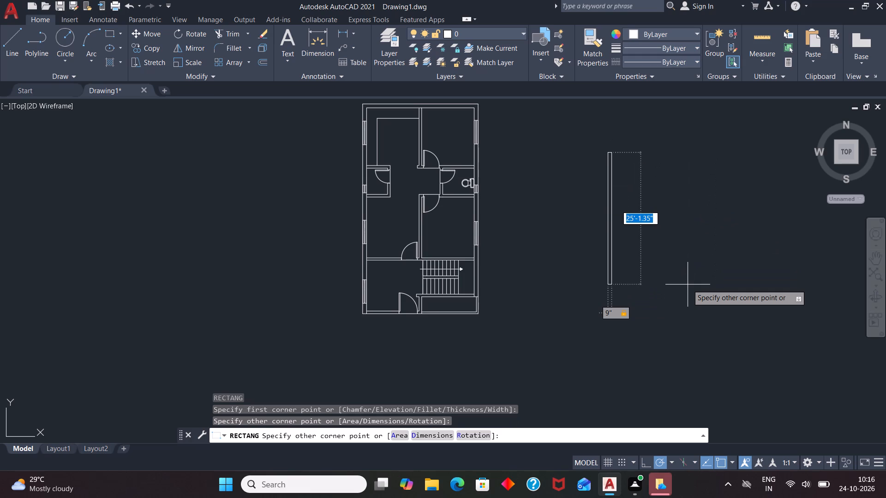
{"action": "type", "text": "34"}
{"action": "key", "text": "Return"}
Draw a vertical centre line through the new rectangle between the midpoints of its short sides.
{"action": "key", "text": "l"}
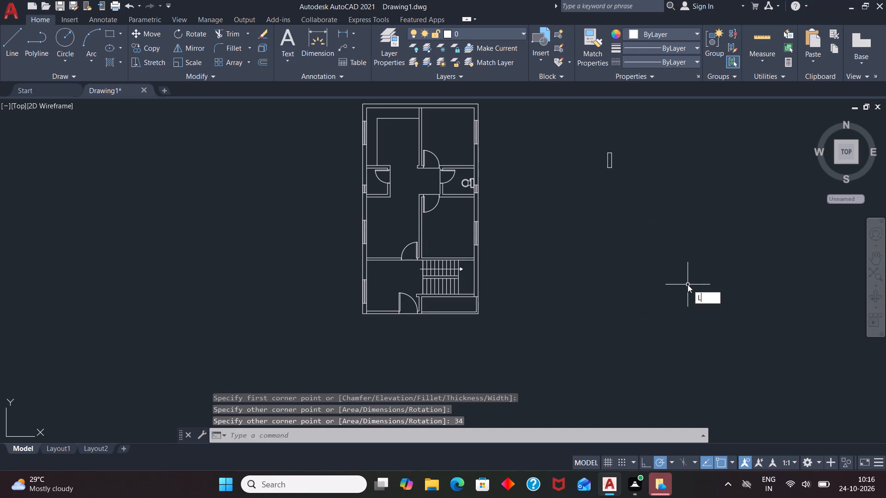
{"action": "key", "text": "Return"}
{"action": "scroll", "coordinate": [607, 126], "scroll_direction": "up", "scroll_amount": 3}
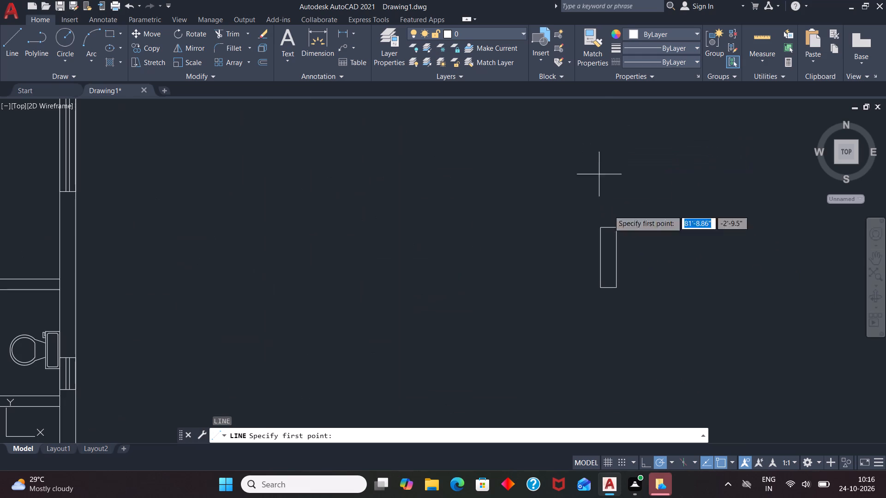
{"action": "left_click", "coordinate": [608, 227]}
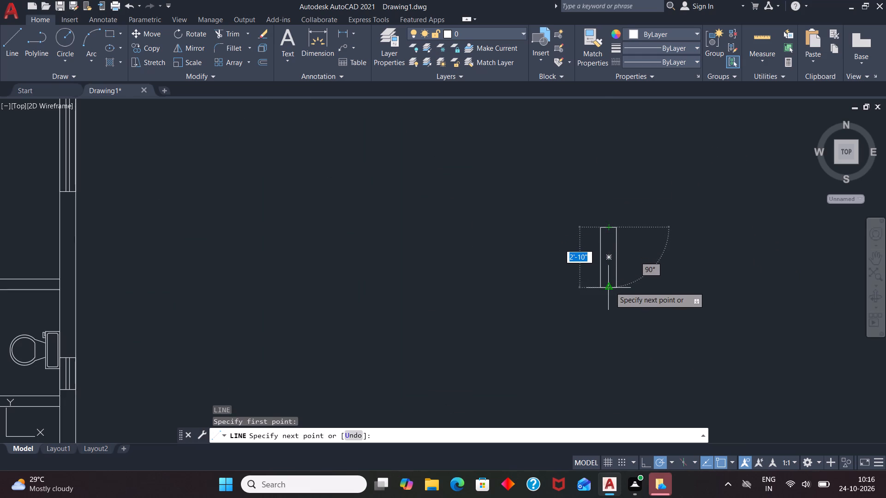
{"action": "left_click", "coordinate": [610, 287]}
{"action": "key", "text": "space"}
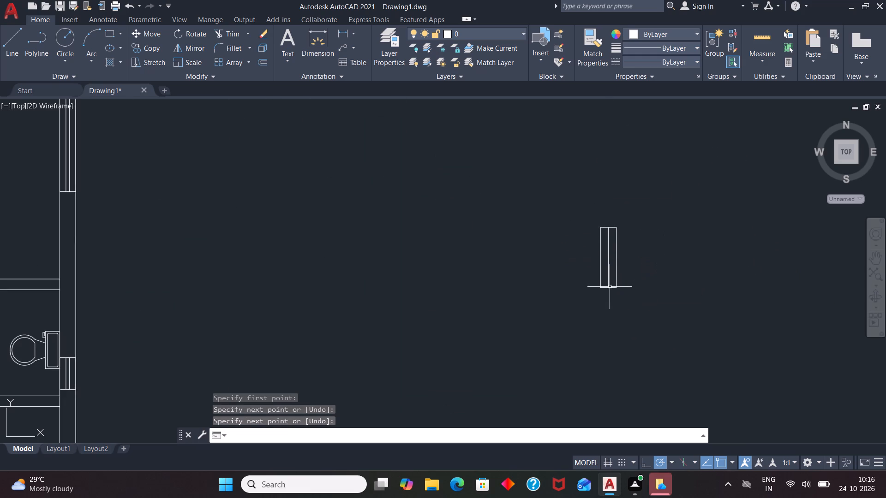
Offset the rectangle's centre line 1" to both sides and erase the original centre line.
{"action": "key", "text": "o"}
{"action": "key", "text": "Return"}
{"action": "key", "text": "1"}
{"action": "key", "text": "Return"}
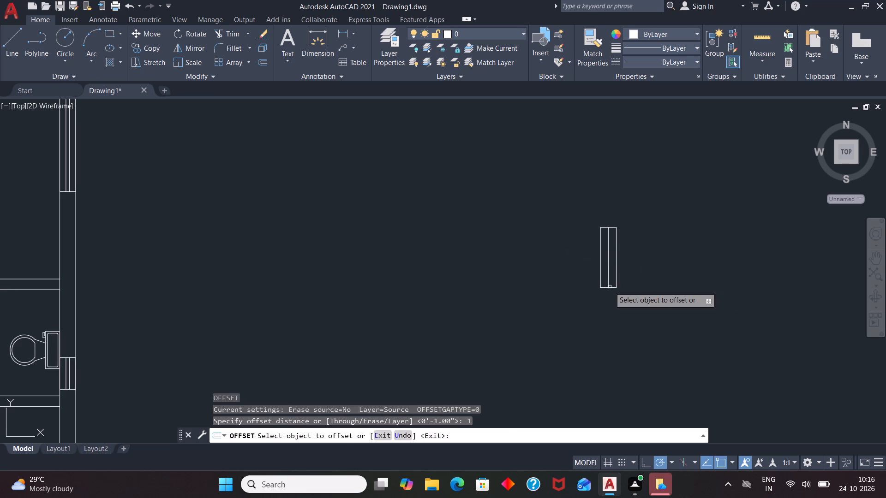
{"action": "scroll", "coordinate": [603, 275], "scroll_direction": "up", "scroll_amount": 3}
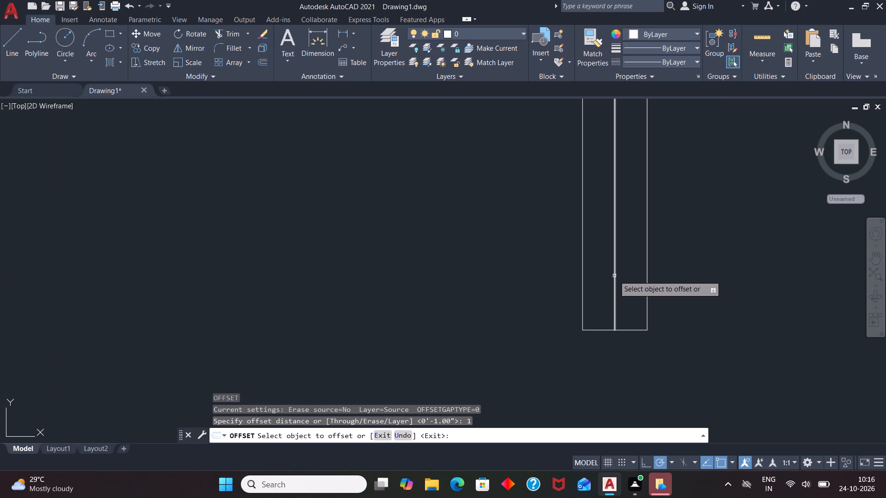
{"action": "left_click", "coordinate": [614, 275]}
{"action": "left_click", "coordinate": [602, 279]}
{"action": "left_click", "coordinate": [616, 277]}
{"action": "left_click", "coordinate": [634, 276]}
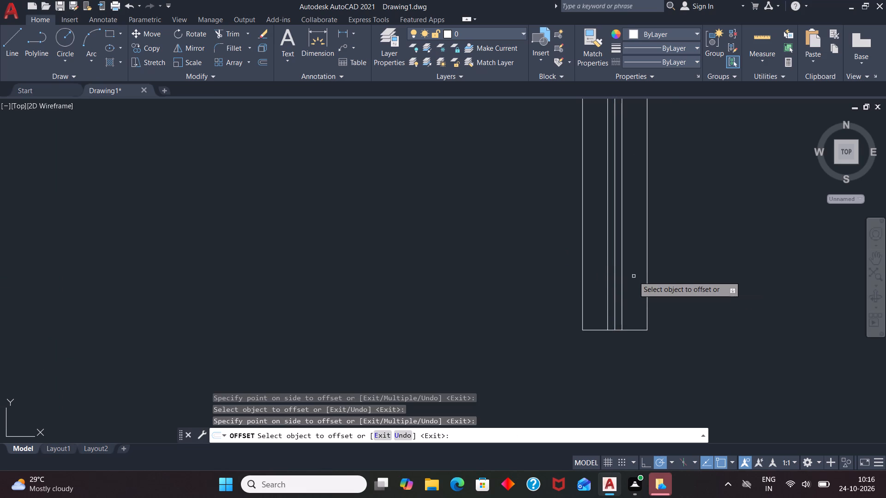
{"action": "key", "text": "space"}
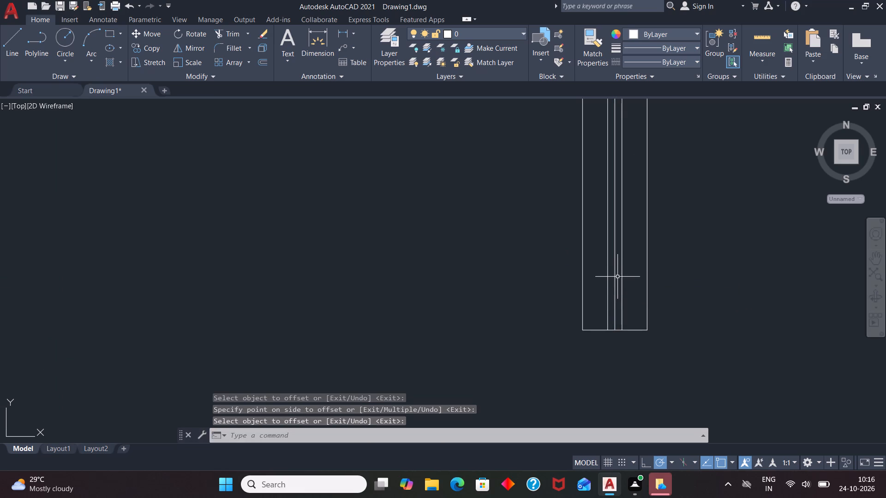
{"action": "left_click", "coordinate": [615, 273]}
{"action": "key", "text": "Delete"}
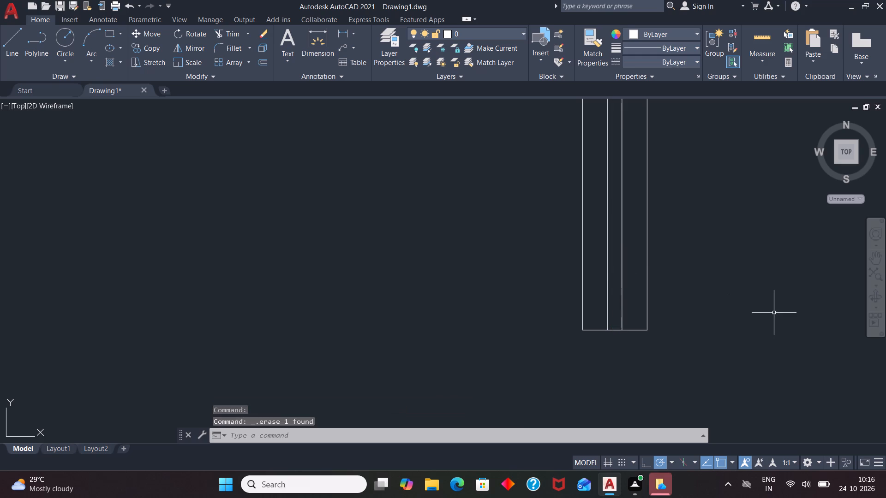
Group the rectangle and its two inner lines into a single window symbol.
{"action": "left_click_drag", "start_coordinate": [769, 314], "coordinate": [547, 291]}
{"action": "key", "text": "g"}
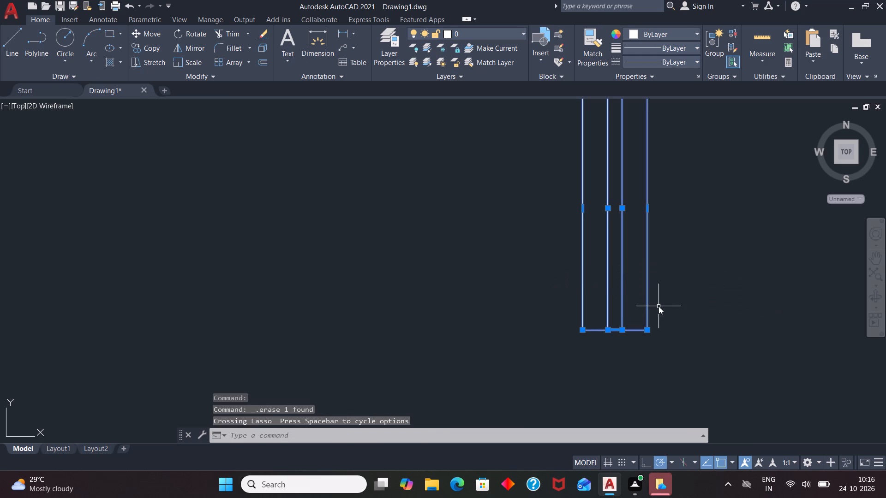
{"action": "key", "text": "Return"}
Move the new window symbol by its top midpoint into the east outer wall beside the staircase, flush with the wall faces.
{"action": "scroll", "coordinate": [617, 269], "scroll_direction": "down", "scroll_amount": 3}
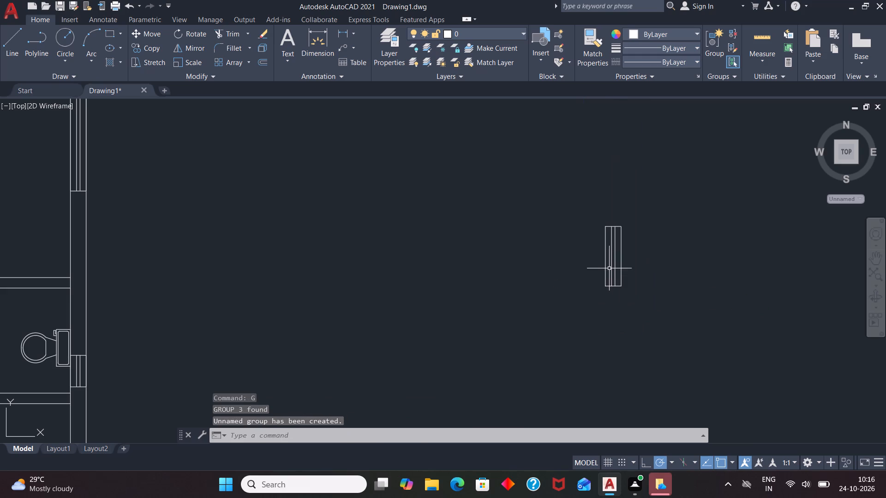
{"action": "left_click", "coordinate": [609, 267]}
{"action": "left_click", "coordinate": [616, 260]}
{"action": "left_click", "coordinate": [614, 251]}
{"action": "scroll", "coordinate": [683, 262], "scroll_direction": "down", "scroll_amount": 2}
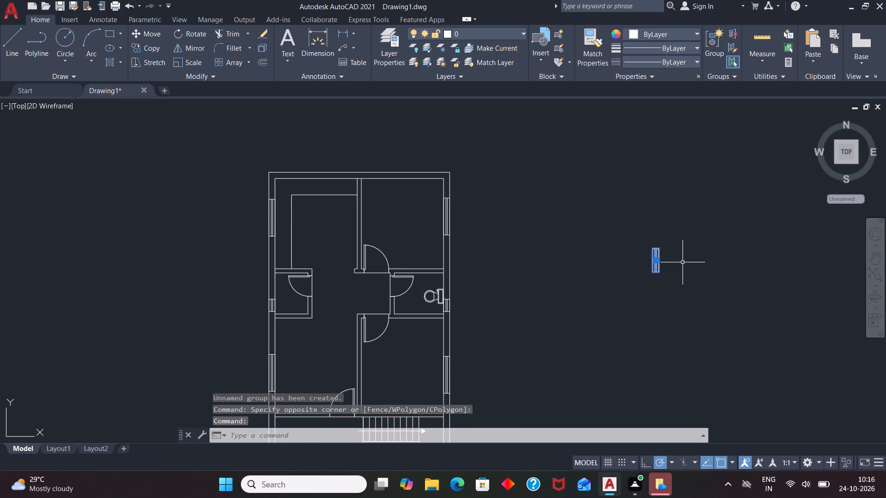
{"action": "key", "text": "m"}
{"action": "key", "text": "Return"}
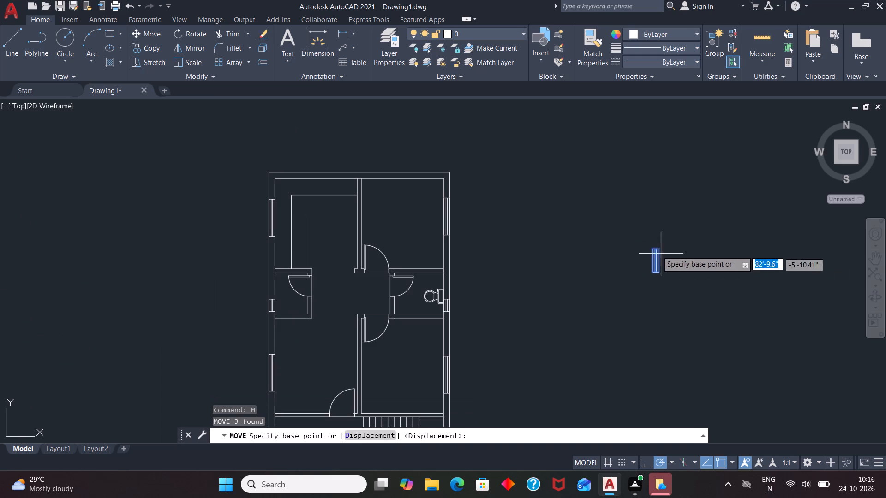
{"action": "left_click", "coordinate": [656, 248]}
{"action": "scroll", "coordinate": [497, 269], "scroll_direction": "down", "scroll_amount": 2}
{"action": "scroll", "coordinate": [479, 330], "scroll_direction": "up", "scroll_amount": 4}
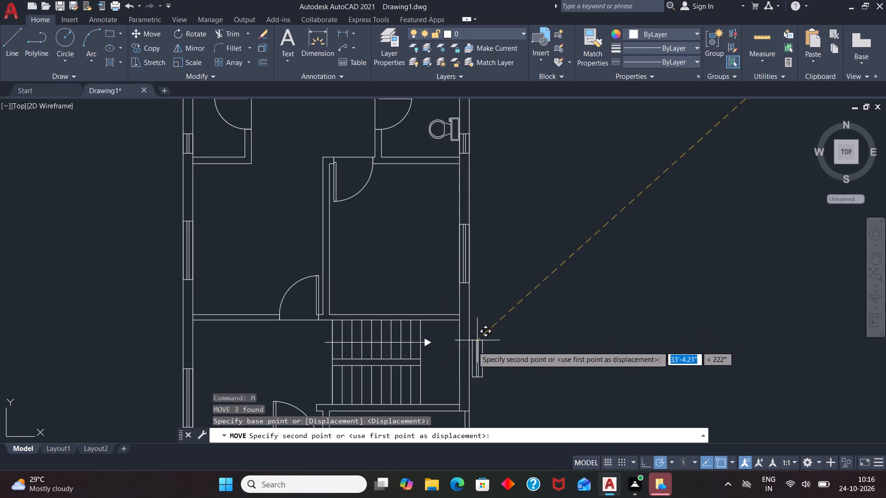
{"action": "scroll", "coordinate": [462, 340], "scroll_direction": "up", "scroll_amount": 5}
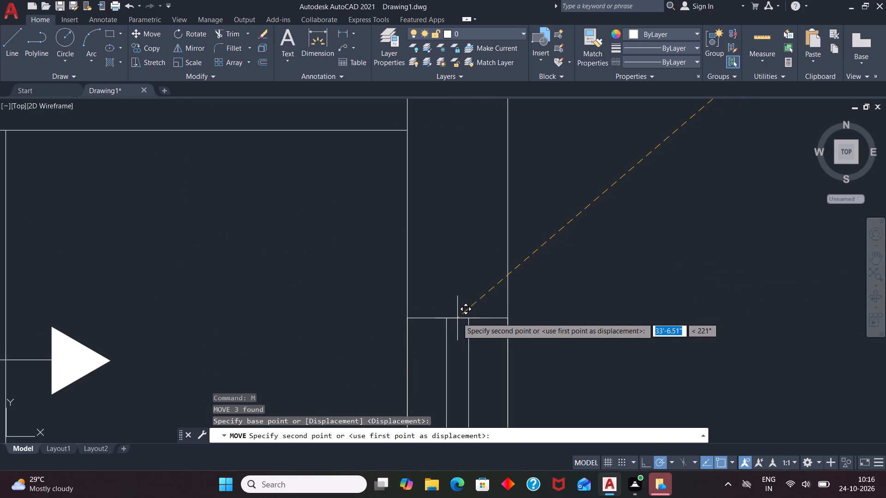
{"action": "left_click", "coordinate": [457, 317]}
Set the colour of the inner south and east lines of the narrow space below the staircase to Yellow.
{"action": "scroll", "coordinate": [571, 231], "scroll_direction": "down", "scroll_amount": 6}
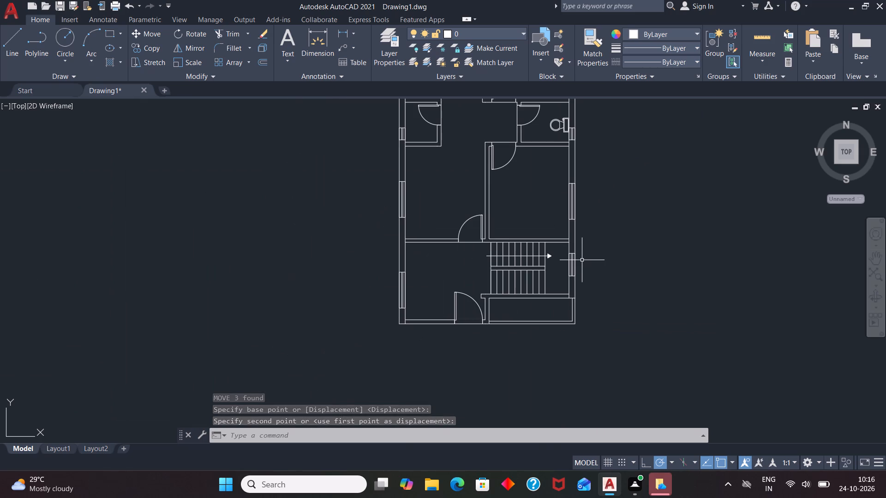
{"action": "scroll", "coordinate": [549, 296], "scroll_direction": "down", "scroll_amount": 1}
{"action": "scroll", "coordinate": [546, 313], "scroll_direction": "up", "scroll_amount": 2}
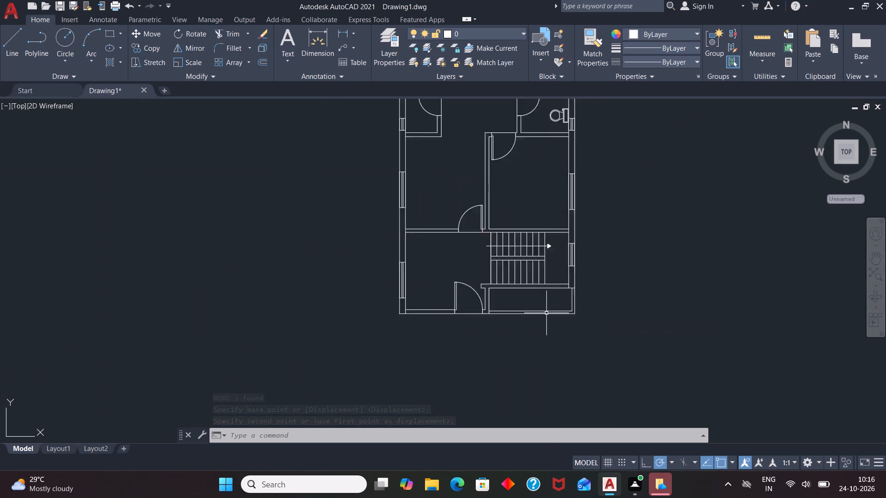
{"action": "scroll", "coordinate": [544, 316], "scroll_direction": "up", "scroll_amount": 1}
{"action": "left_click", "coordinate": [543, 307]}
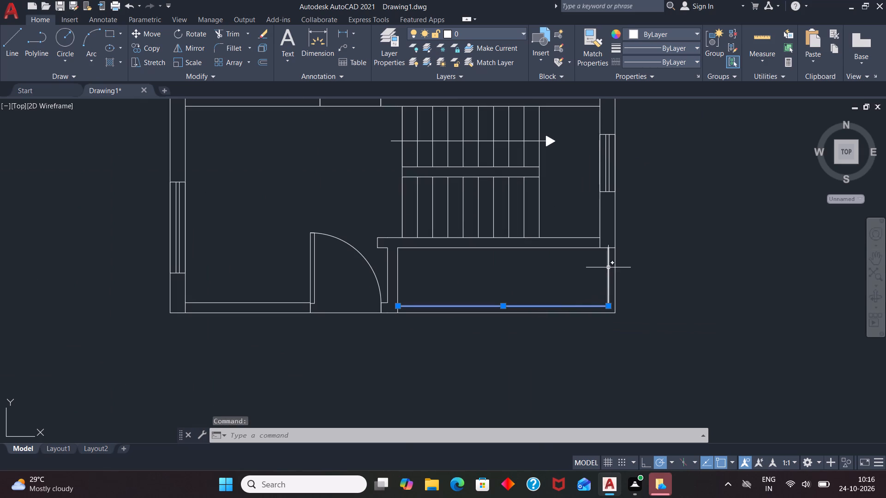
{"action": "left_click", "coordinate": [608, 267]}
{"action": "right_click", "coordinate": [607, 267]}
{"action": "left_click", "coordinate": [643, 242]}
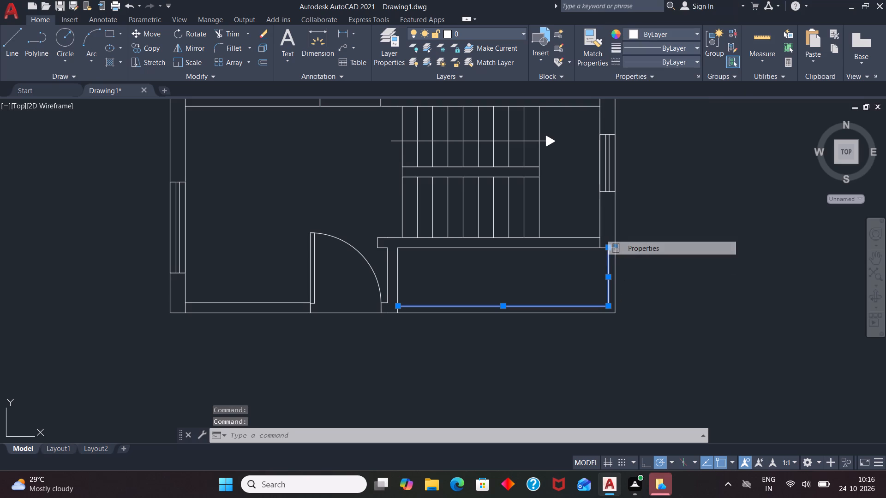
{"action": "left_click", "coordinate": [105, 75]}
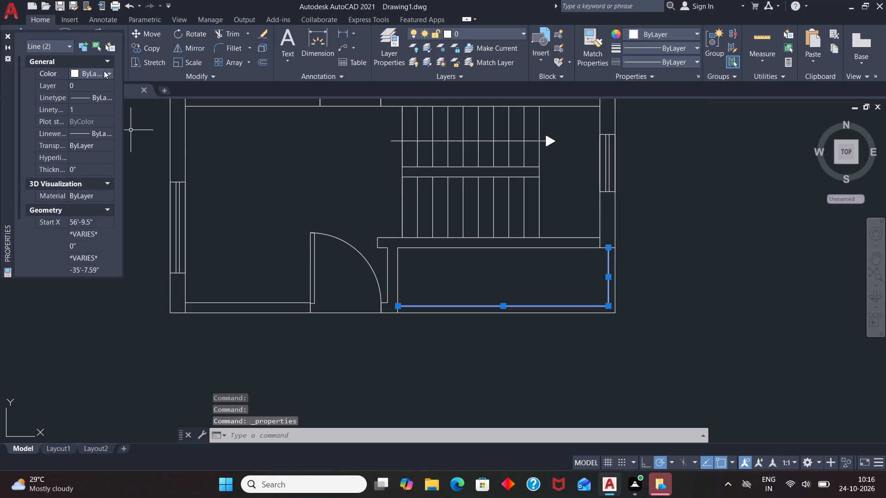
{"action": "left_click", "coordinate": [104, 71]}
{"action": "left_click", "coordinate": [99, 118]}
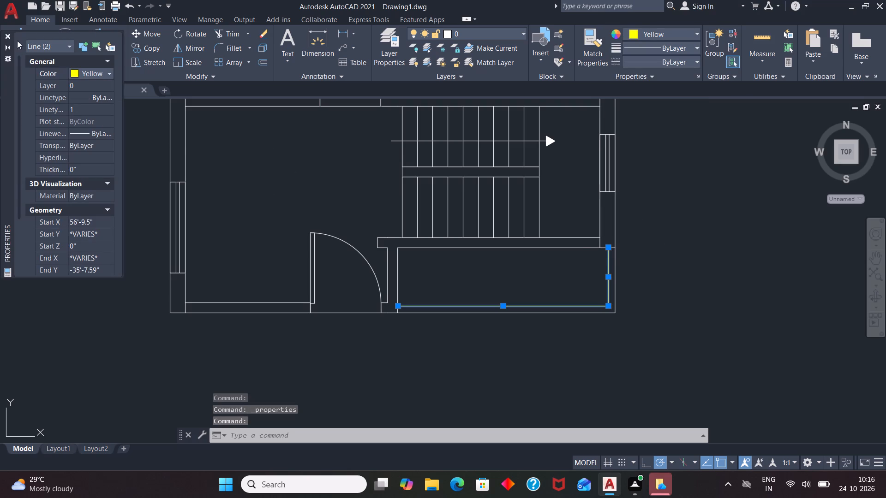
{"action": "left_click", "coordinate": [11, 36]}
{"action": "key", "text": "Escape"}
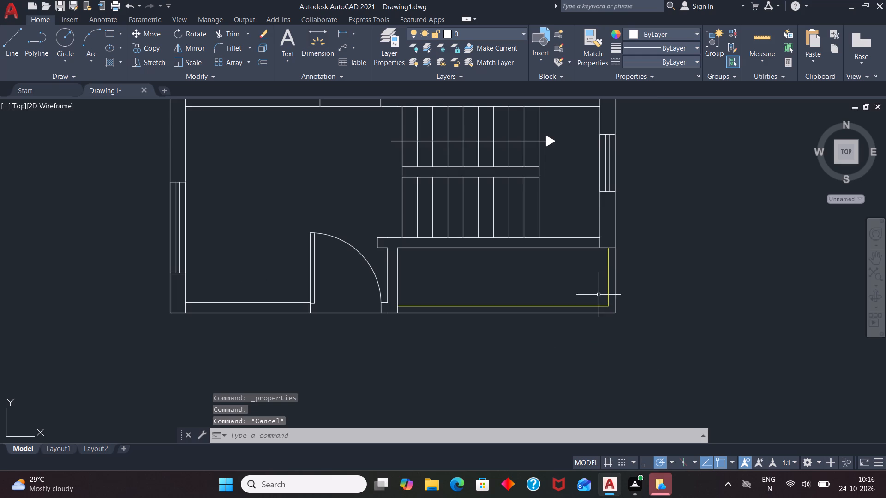
Set the colour of the inner south and east lines of the narrow space below the staircase to Green.
{"action": "scroll", "coordinate": [599, 295], "scroll_direction": "up", "scroll_amount": 4}
{"action": "left_click", "coordinate": [647, 363]}
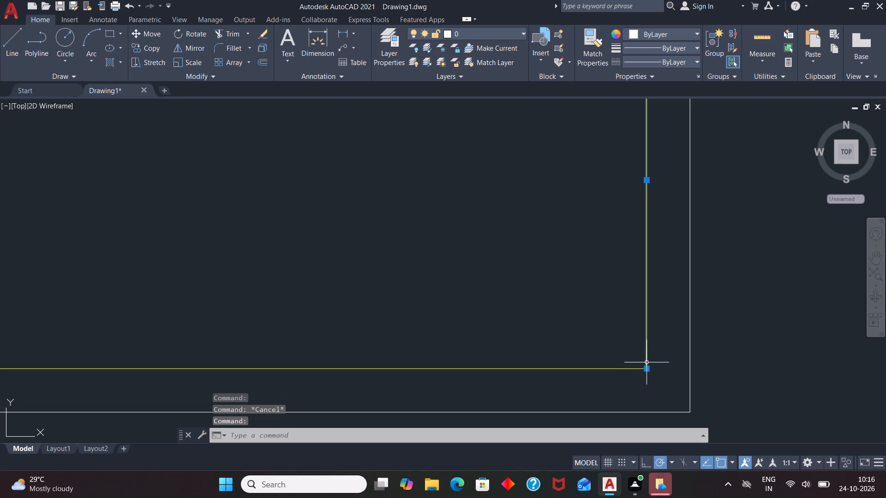
{"action": "left_click", "coordinate": [633, 368]}
{"action": "right_click", "coordinate": [633, 368]}
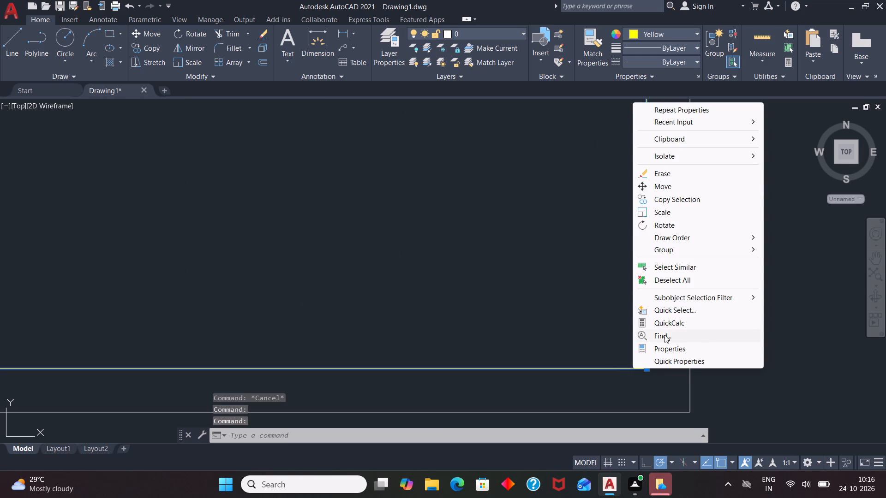
{"action": "left_click", "coordinate": [703, 350]}
{"action": "left_click", "coordinate": [101, 75]}
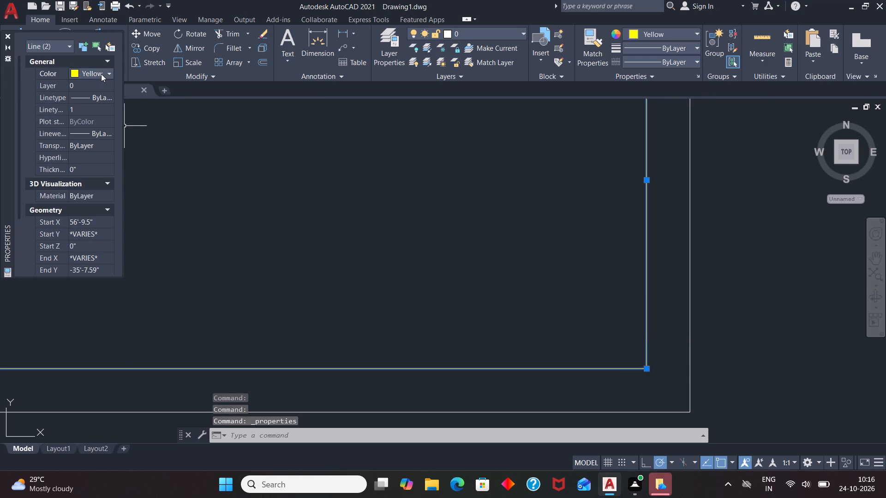
{"action": "left_click", "coordinate": [102, 75]}
{"action": "left_click", "coordinate": [92, 122]}
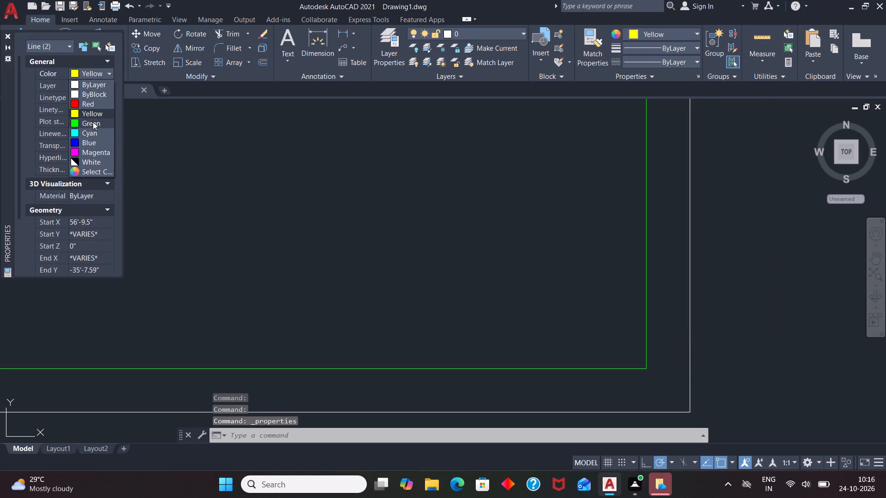
{"action": "left_click", "coordinate": [8, 34]}
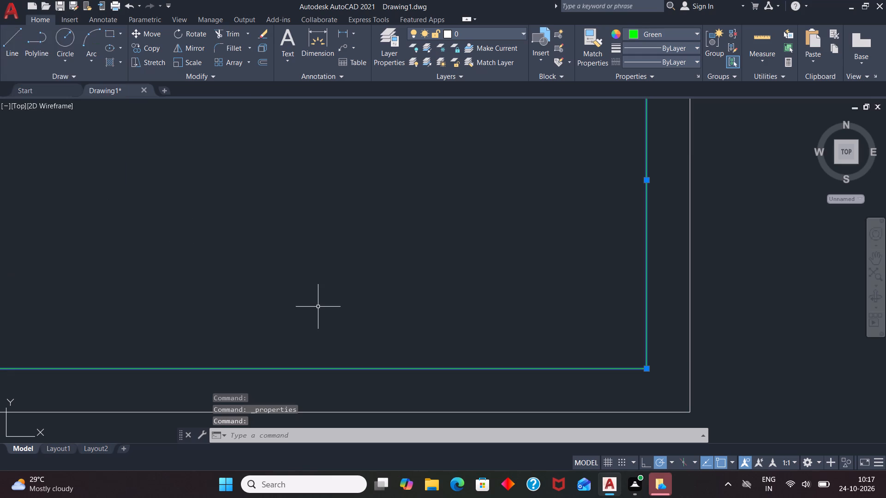
{"action": "key", "text": "Escape"}
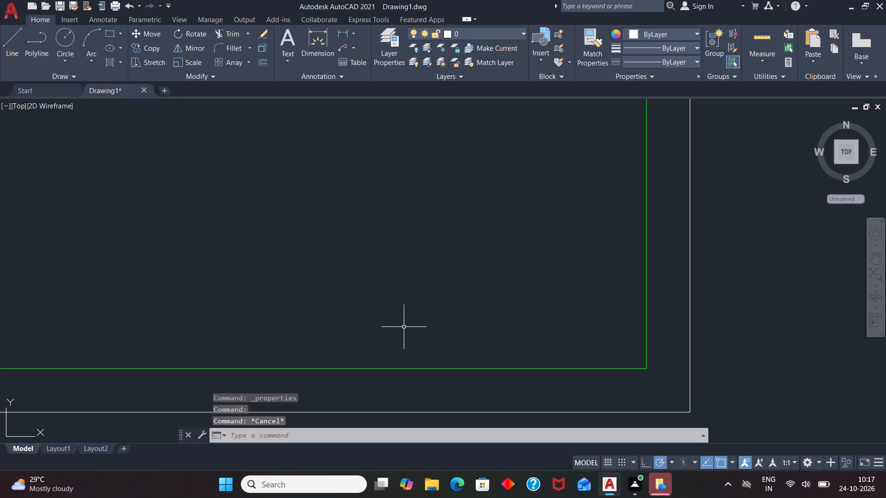
Hatch the narrow space below the staircase with the CROSS pattern.
{"action": "scroll", "coordinate": [408, 328], "scroll_direction": "down", "scroll_amount": 2}
{"action": "scroll", "coordinate": [538, 282], "scroll_direction": "down", "scroll_amount": 2}
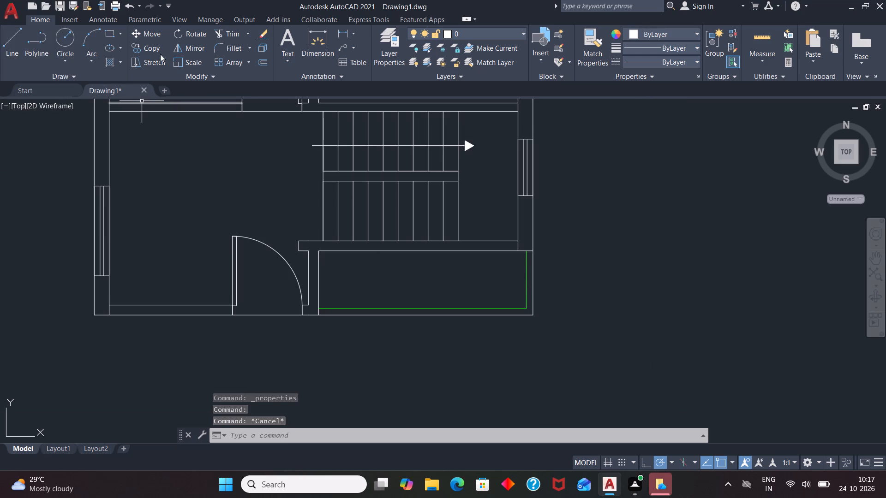
{"action": "left_click", "coordinate": [120, 61]}
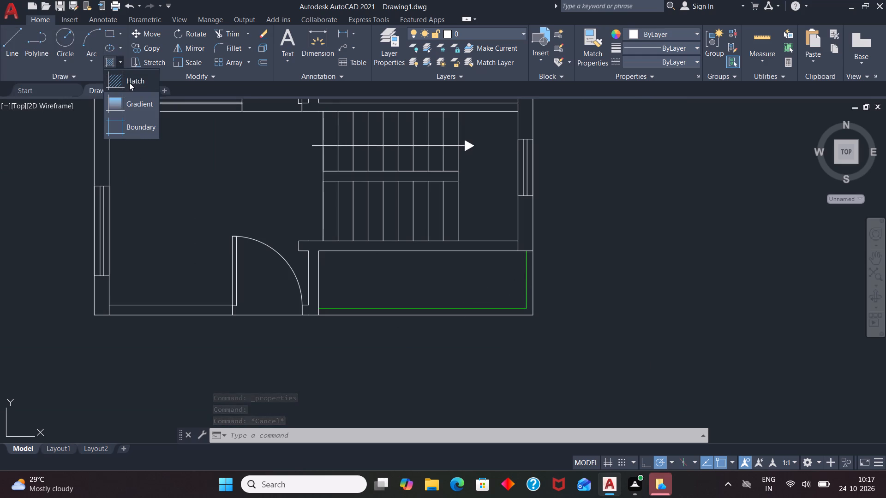
{"action": "left_click", "coordinate": [129, 82]}
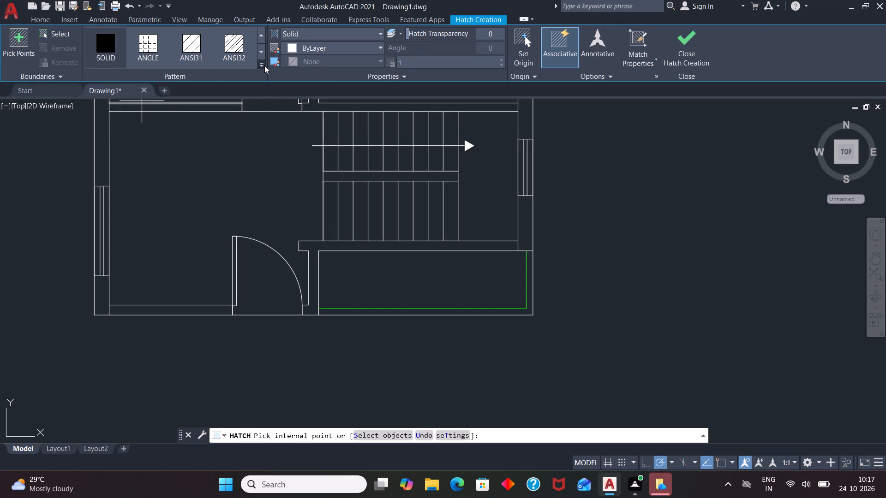
{"action": "left_click", "coordinate": [264, 65]}
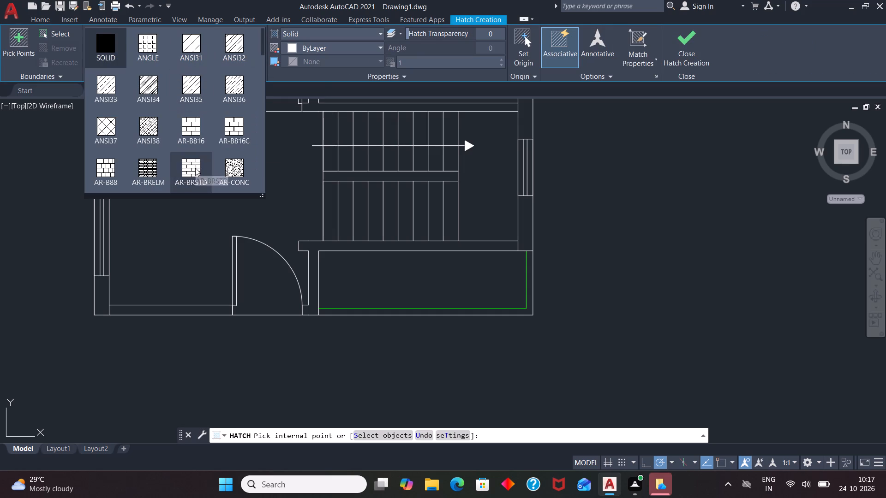
{"action": "scroll", "coordinate": [186, 138], "scroll_direction": "down", "scroll_amount": 4}
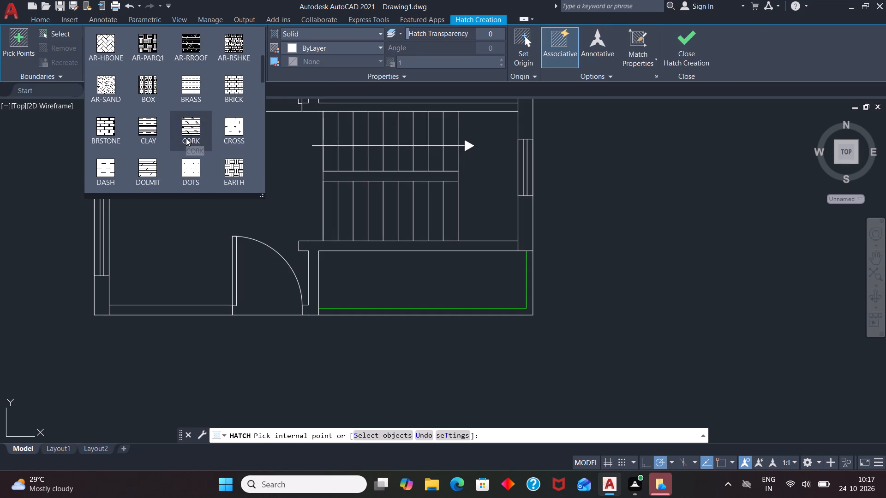
{"action": "scroll", "coordinate": [186, 138], "scroll_direction": "down", "scroll_amount": 1}
{"action": "left_click", "coordinate": [241, 94]}
{"action": "left_click", "coordinate": [405, 273]}
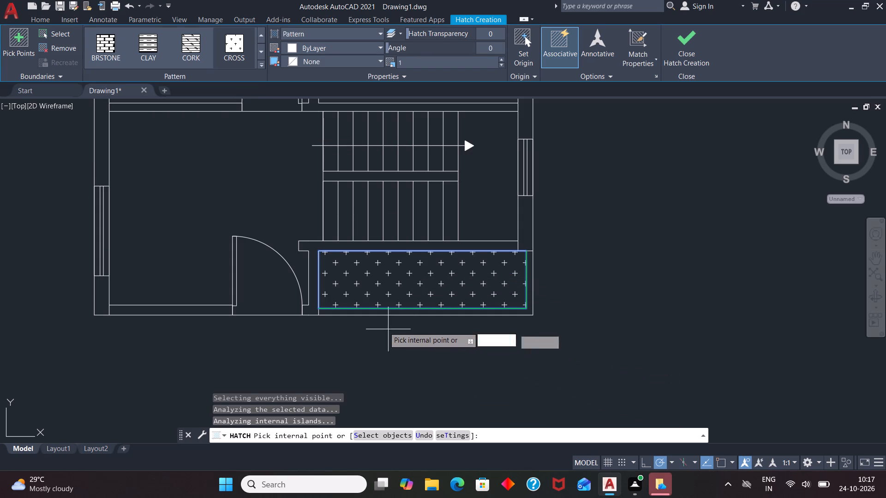
{"action": "key", "text": "Escape"}
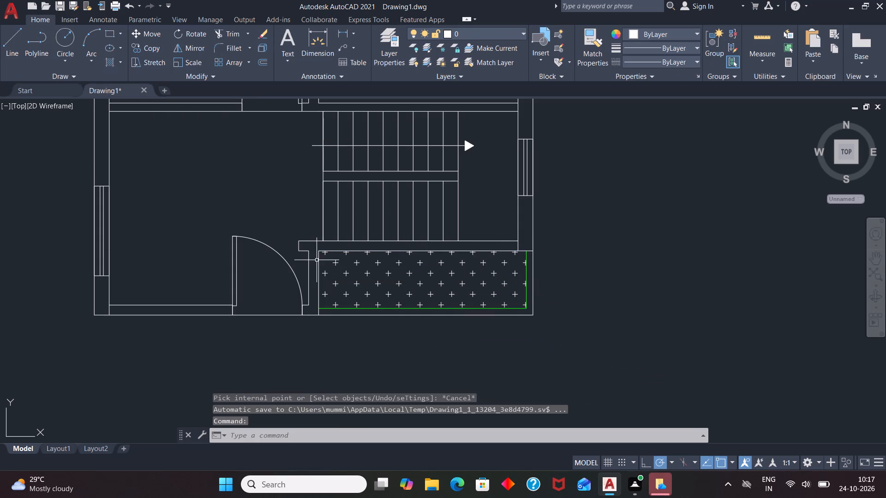
Set the colour of the cross hatch in the narrow space below the staircase to Green.
{"action": "left_click", "coordinate": [351, 273]}
{"action": "left_click", "coordinate": [342, 279]}
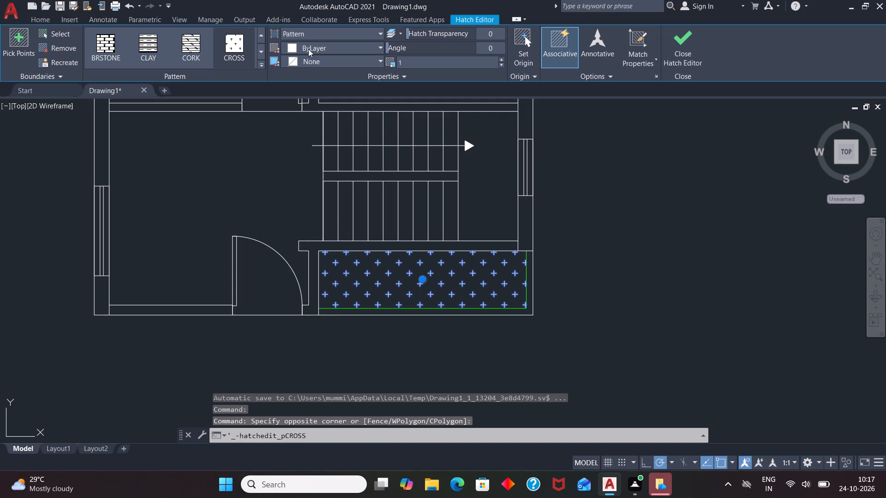
{"action": "left_click", "coordinate": [308, 51]}
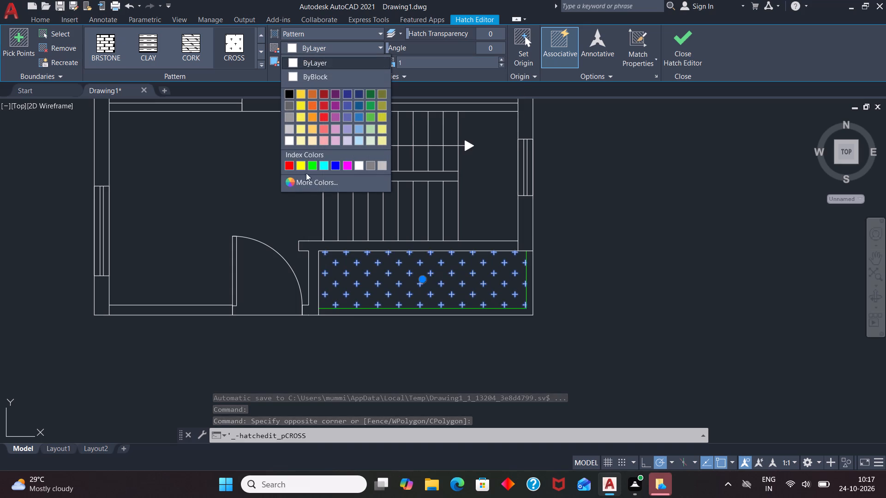
{"action": "left_click", "coordinate": [315, 168]}
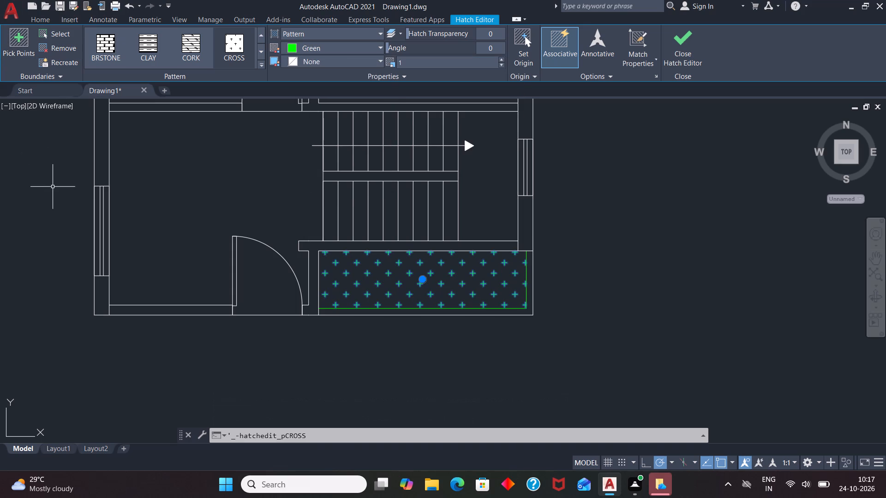
{"action": "key", "text": "Escape"}
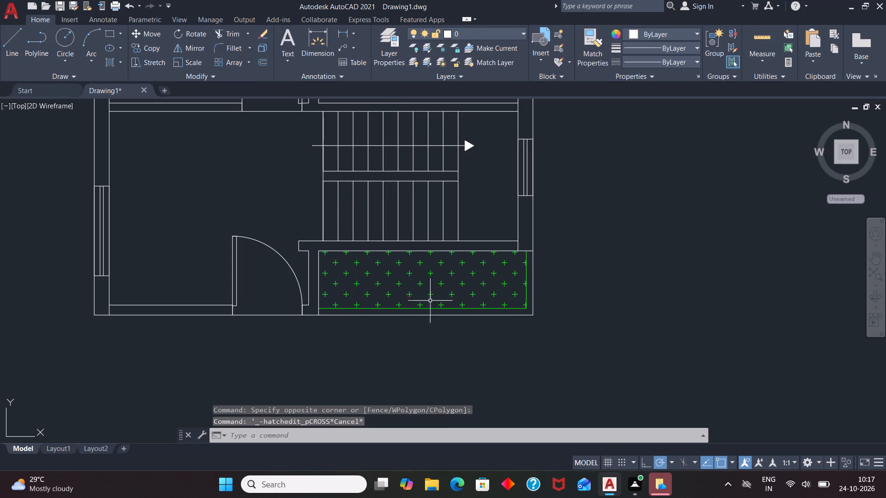
{"action": "scroll", "coordinate": [484, 308], "scroll_direction": "down", "scroll_amount": 3}
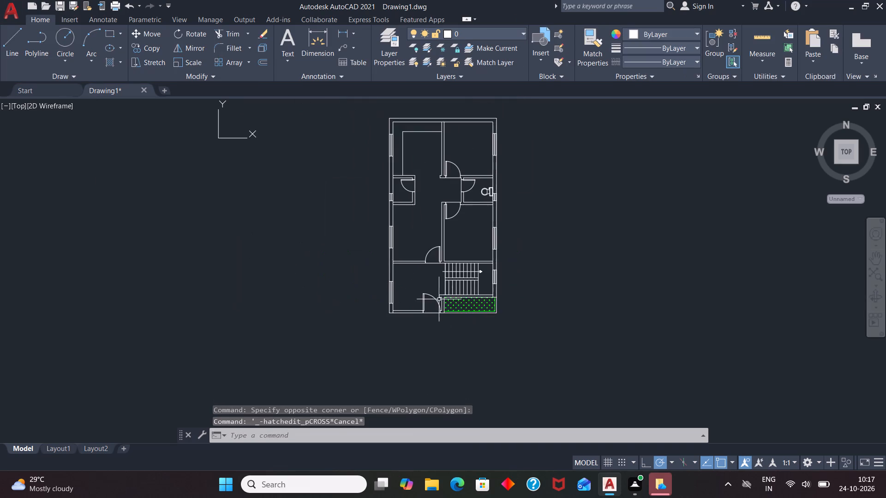
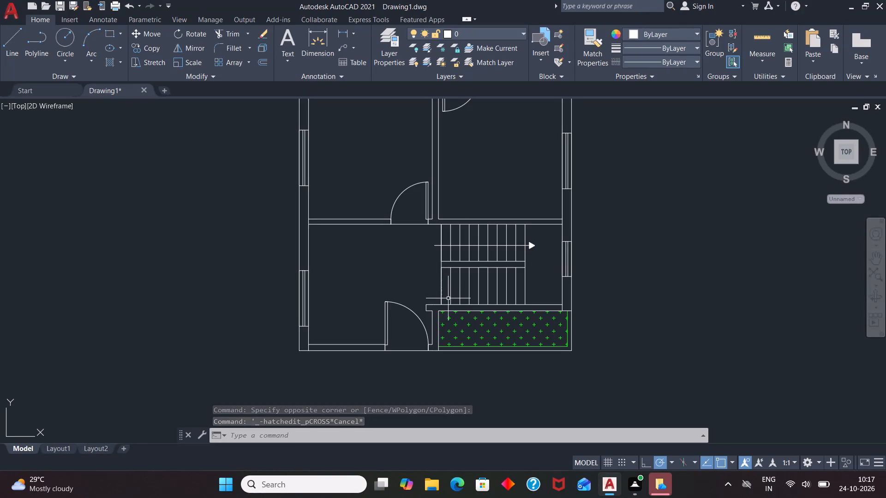
Insert the Bed - Queen block from the DesignCenter Home - Space Planner library into the empty area west of the plan.
{"action": "scroll", "coordinate": [452, 297], "scroll_direction": "down", "scroll_amount": 3}
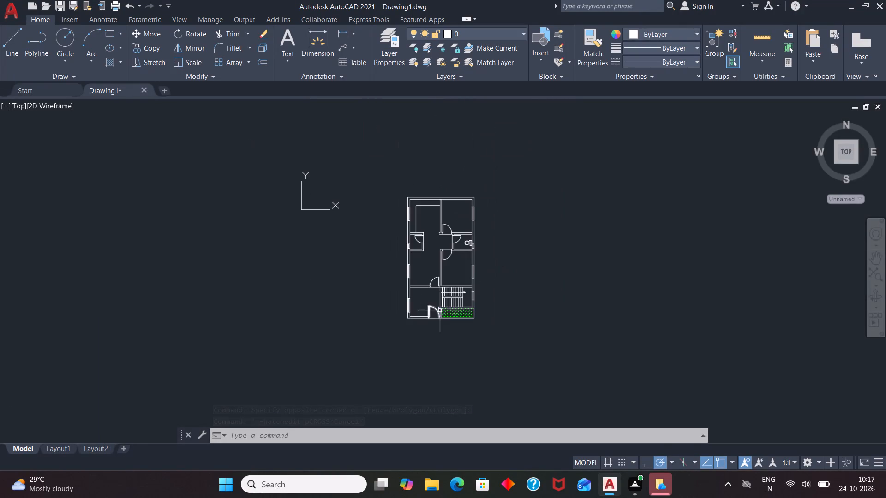
{"action": "scroll", "coordinate": [413, 220], "scroll_direction": "up", "scroll_amount": 2}
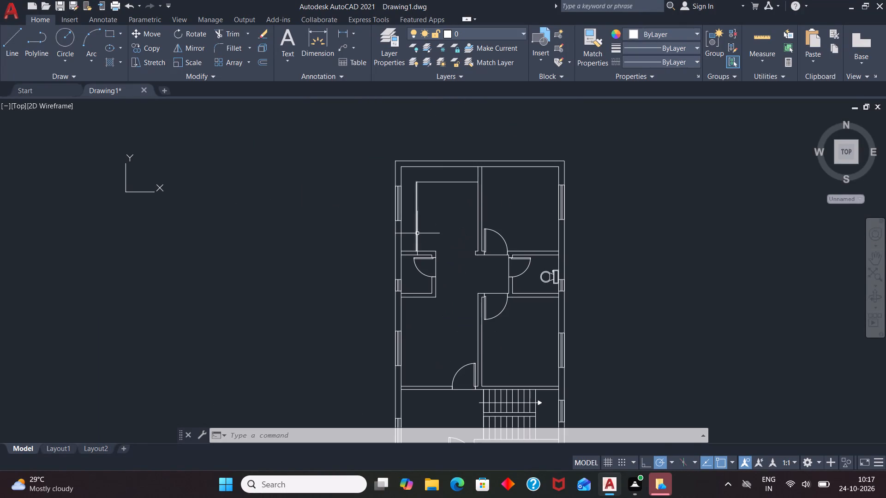
{"action": "key", "text": "ctrl+2"}
{"action": "left_click_drag", "start_coordinate": [323, 177], "coordinate": [73, 245]}
Insert the single sink block from the Kitchens.dwg library into the empty area below the bed.
{"action": "scroll", "coordinate": [255, 282], "scroll_direction": "down", "scroll_amount": 1}
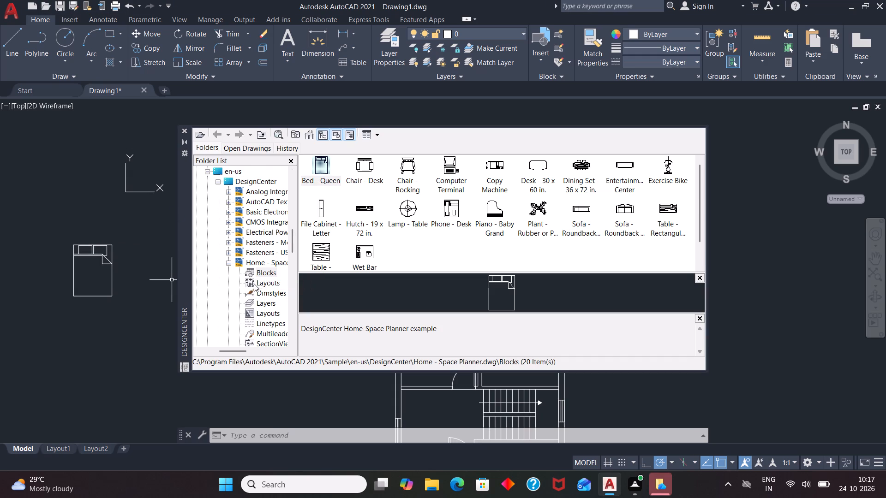
{"action": "scroll", "coordinate": [252, 286], "scroll_direction": "down", "scroll_amount": 3}
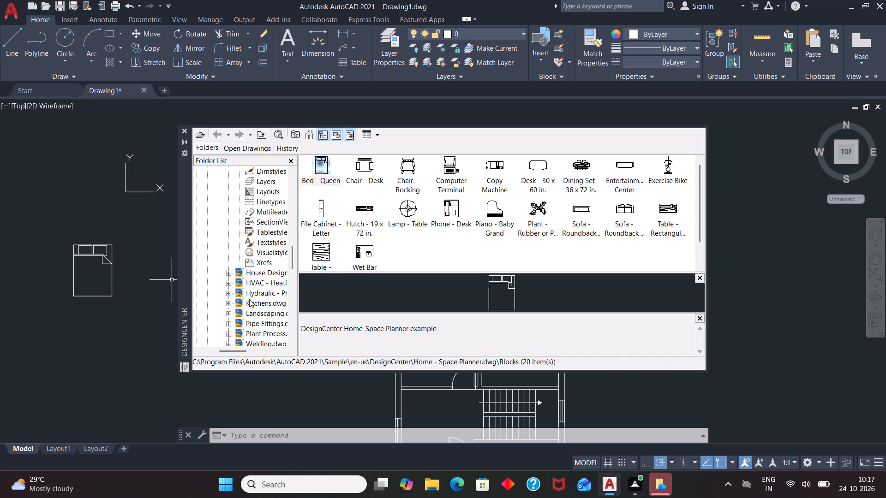
{"action": "left_click", "coordinate": [250, 302]}
{"action": "double_click", "coordinate": [323, 168]}
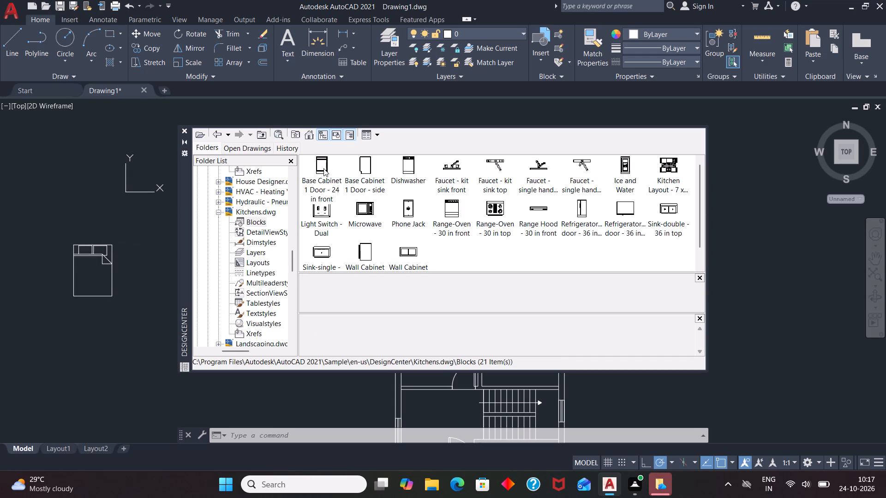
{"action": "left_click_drag", "start_coordinate": [326, 253], "coordinate": [86, 351]}
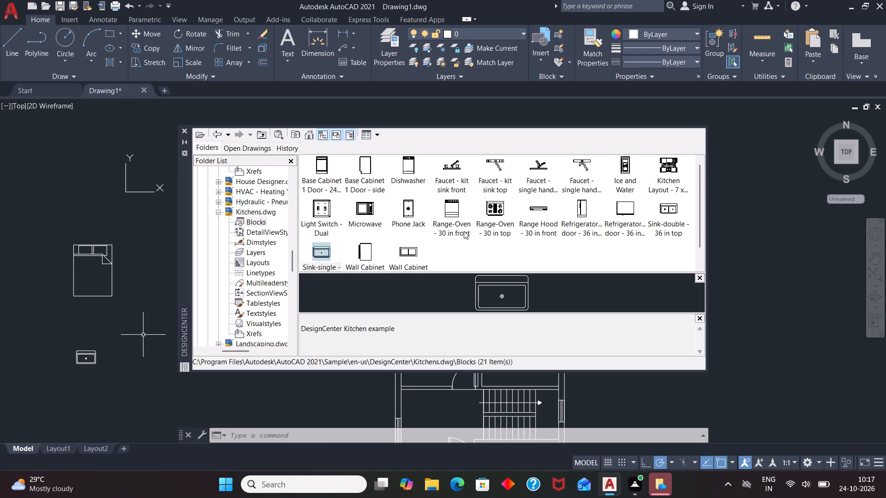
Insert the Faucet - kit sink top block at the middle of the sink's rear edge.
{"action": "left_click_drag", "start_coordinate": [493, 162], "coordinate": [95, 349]}
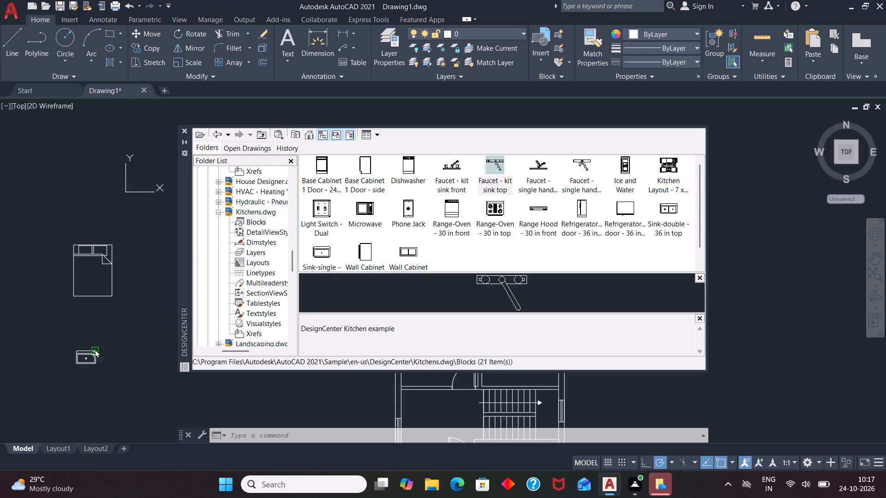
{"action": "left_click_drag", "start_coordinate": [95, 349], "coordinate": [84, 350]}
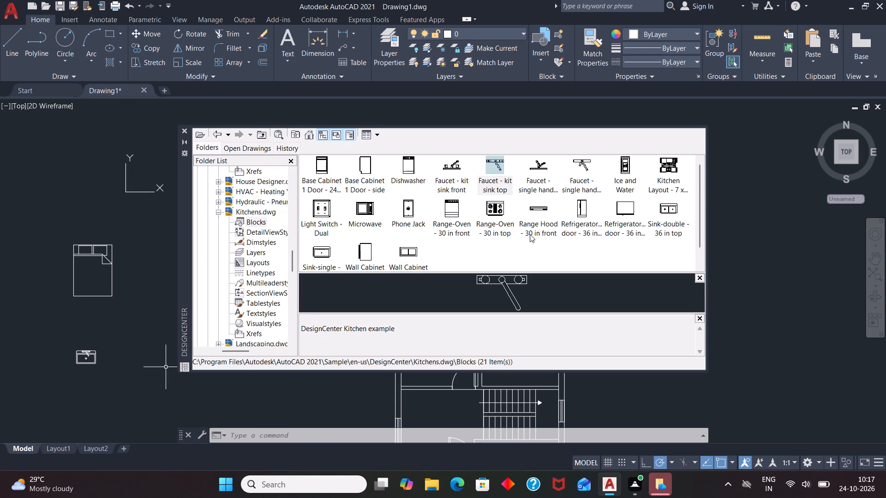
Insert the Range-Oven - 30 in top block above the bed and close DesignCenter.
{"action": "left_click_drag", "start_coordinate": [499, 214], "coordinate": [132, 217]}
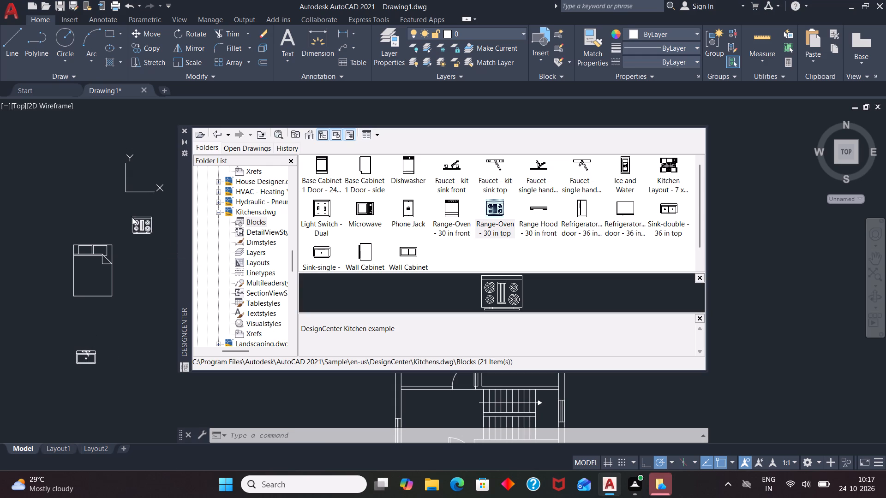
{"action": "left_click", "coordinate": [186, 131]}
Group the faucet and the single sink into one object.
{"action": "scroll", "coordinate": [77, 363], "scroll_direction": "up", "scroll_amount": 4}
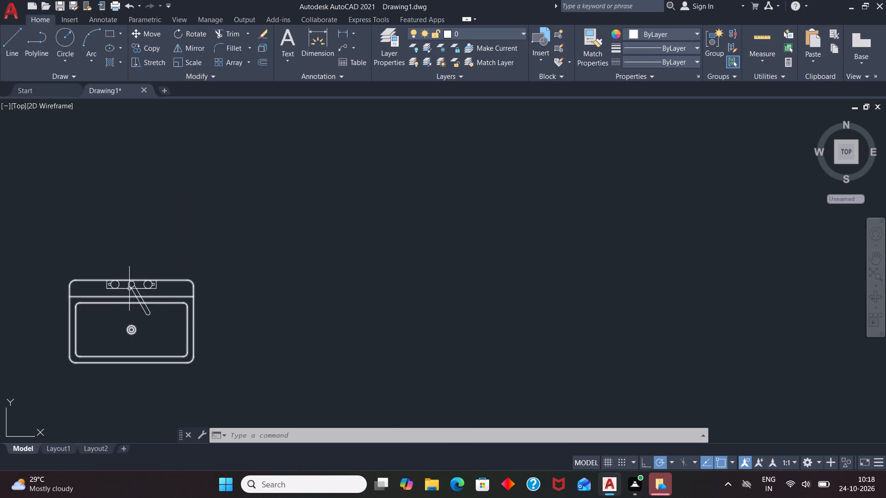
{"action": "left_click", "coordinate": [132, 288]}
{"action": "left_click", "coordinate": [123, 304]}
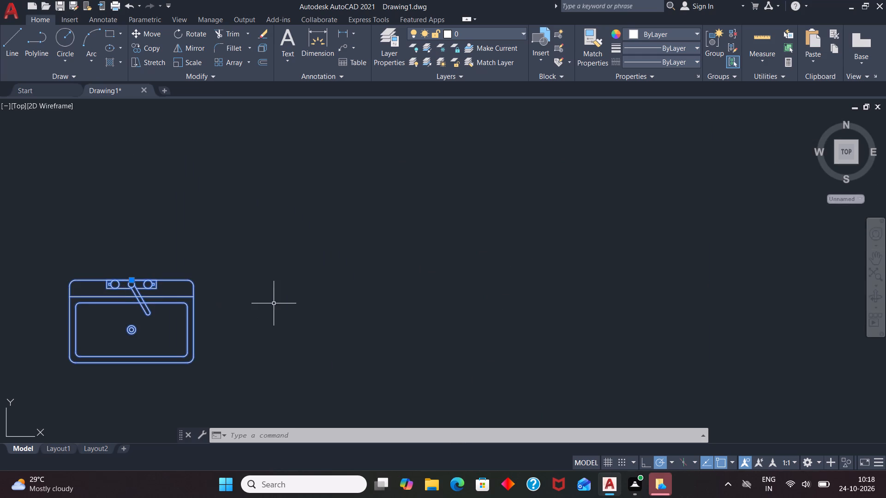
{"action": "key", "text": "g"}
{"action": "key", "text": "Return"}
Rotate the sink group 90° counterclockwise about its upper-right corner so the faucet is on the west side.
{"action": "scroll", "coordinate": [123, 265], "scroll_direction": "down", "scroll_amount": 1}
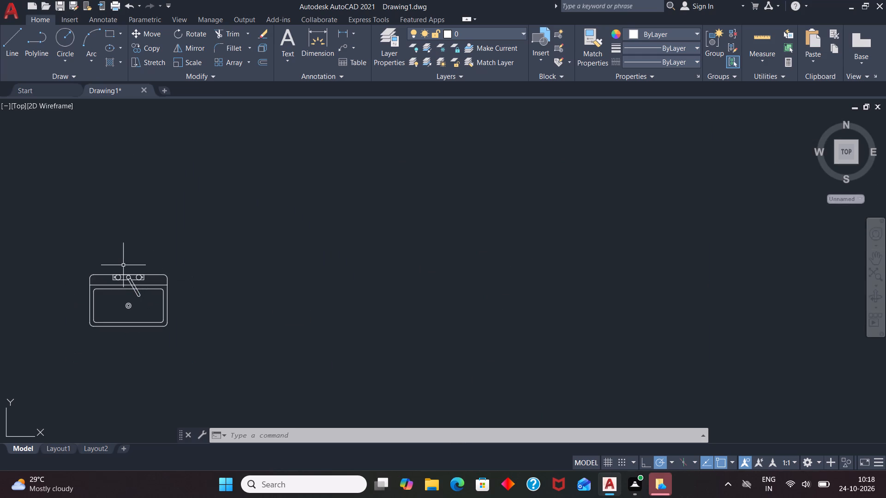
{"action": "scroll", "coordinate": [123, 266], "scroll_direction": "down", "scroll_amount": 1}
{"action": "left_click", "coordinate": [126, 272]}
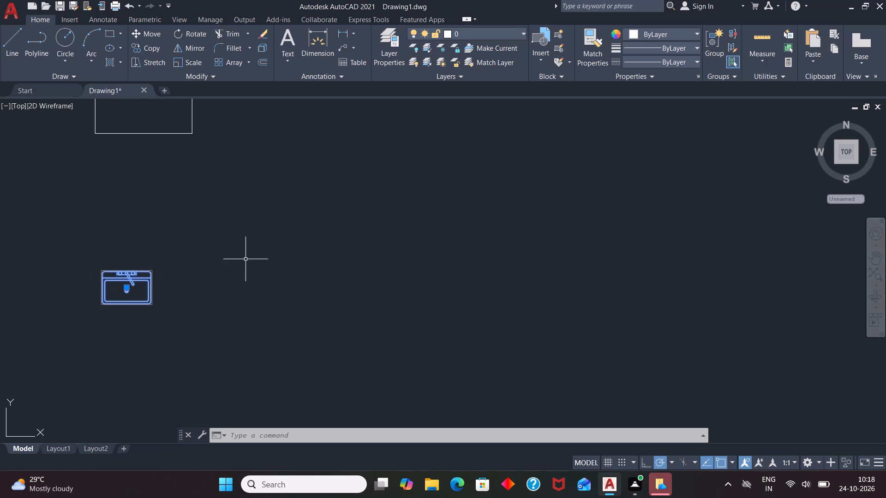
{"action": "type", "text": "RO"}
{"action": "key", "text": "Return"}
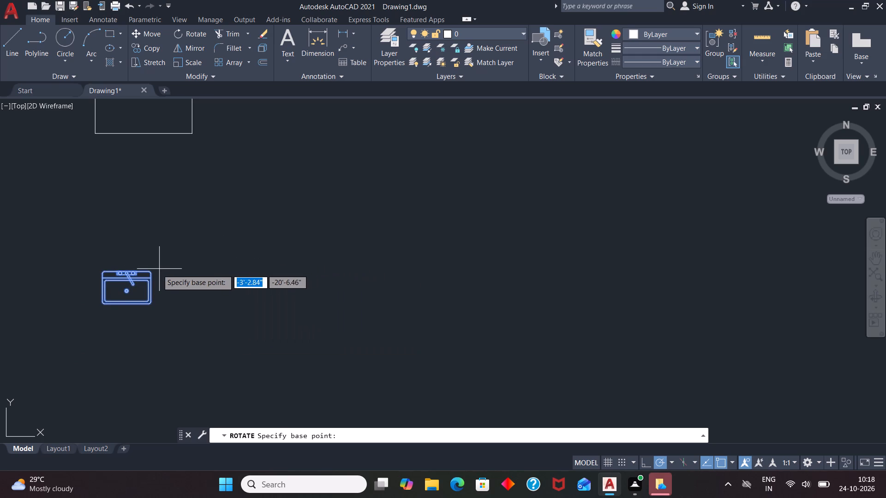
{"action": "left_click", "coordinate": [154, 270]}
{"action": "left_click", "coordinate": [151, 216]}
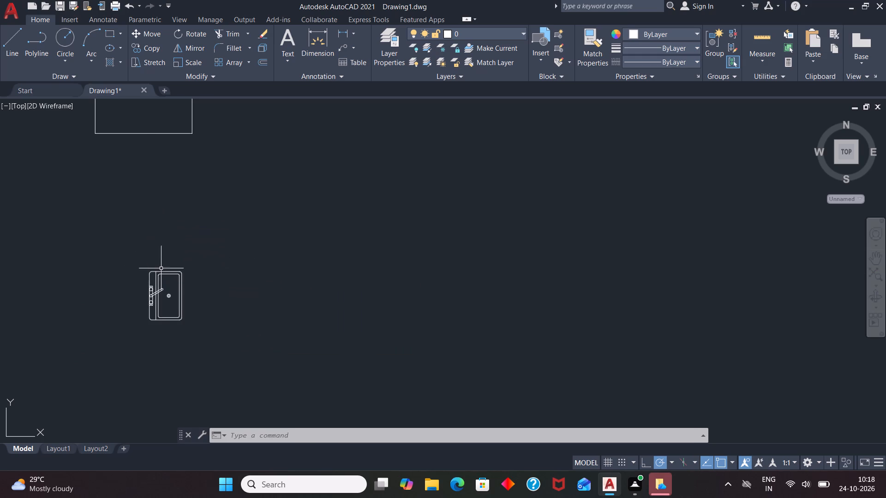
Move the sink group onto the kitchen's west counter, beside the window.
{"action": "left_click", "coordinate": [163, 273]}
{"action": "scroll", "coordinate": [90, 236], "scroll_direction": "down", "scroll_amount": 2}
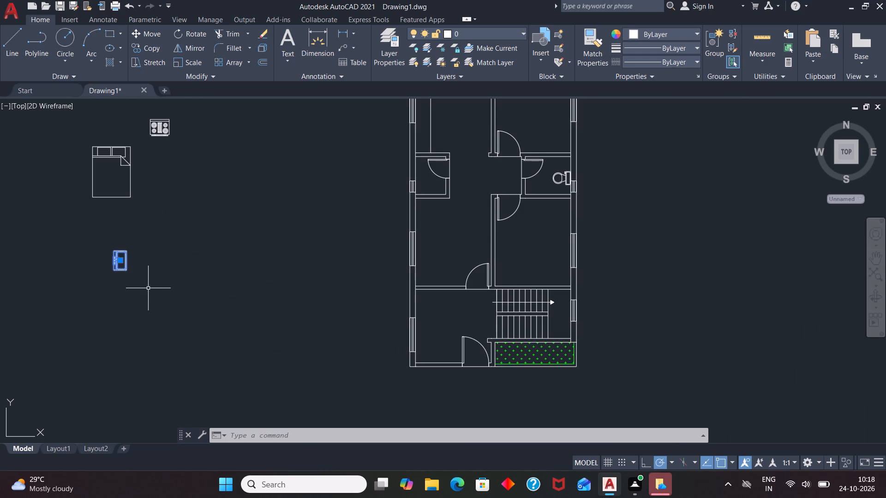
{"action": "key", "text": "m"}
{"action": "key", "text": "Return"}
{"action": "left_click_drag", "start_coordinate": [128, 262], "coordinate": [135, 262]}
{"action": "scroll", "coordinate": [315, 234], "scroll_direction": "down", "scroll_amount": 2}
{"action": "scroll", "coordinate": [359, 182], "scroll_direction": "up", "scroll_amount": 6}
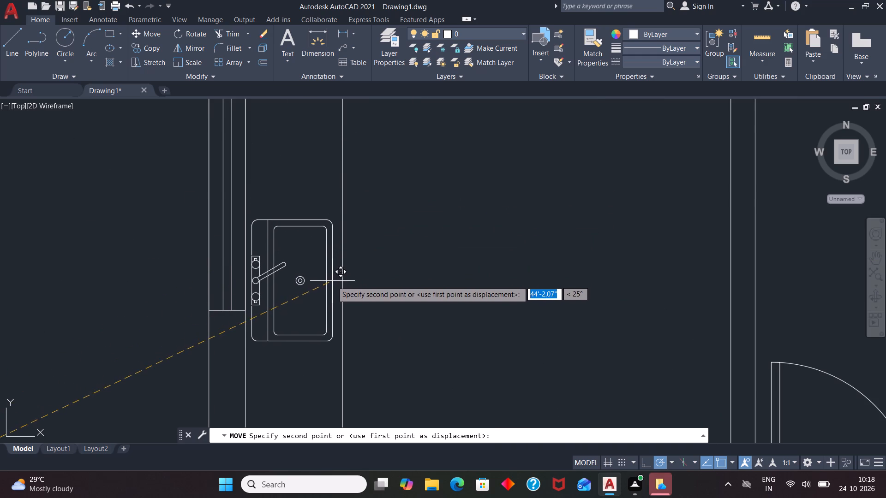
{"action": "left_click", "coordinate": [334, 285]}
Move the range onto the kitchen's north counter, with its back against the wall.
{"action": "scroll", "coordinate": [257, 270], "scroll_direction": "down", "scroll_amount": 3}
{"action": "scroll", "coordinate": [315, 264], "scroll_direction": "down", "scroll_amount": 1}
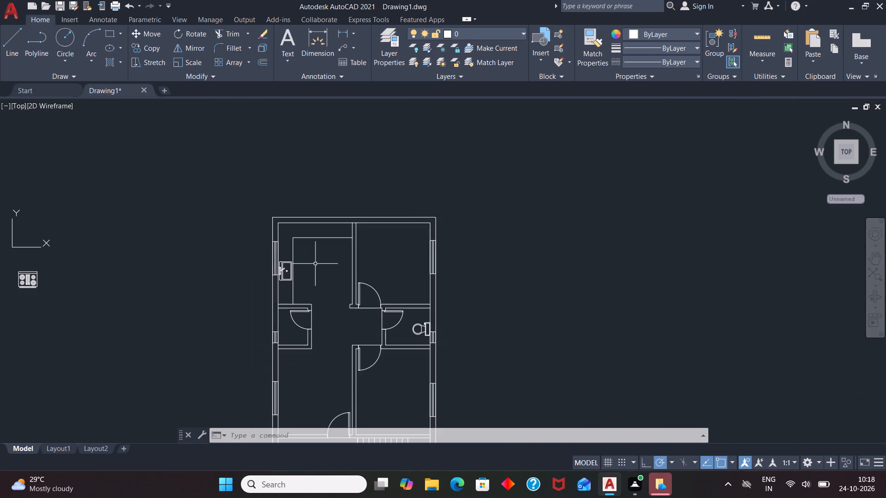
{"action": "scroll", "coordinate": [451, 209], "scroll_direction": "down", "scroll_amount": 1}
{"action": "left_click", "coordinate": [183, 251]}
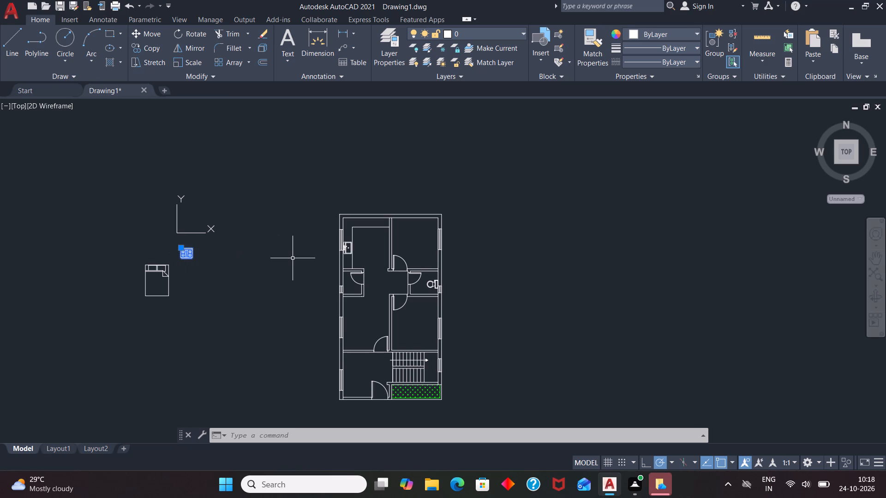
{"action": "key", "text": "m"}
{"action": "key", "text": "Return"}
{"action": "left_click_drag", "start_coordinate": [192, 250], "coordinate": [196, 251]}
{"action": "scroll", "coordinate": [371, 222], "scroll_direction": "up", "scroll_amount": 5}
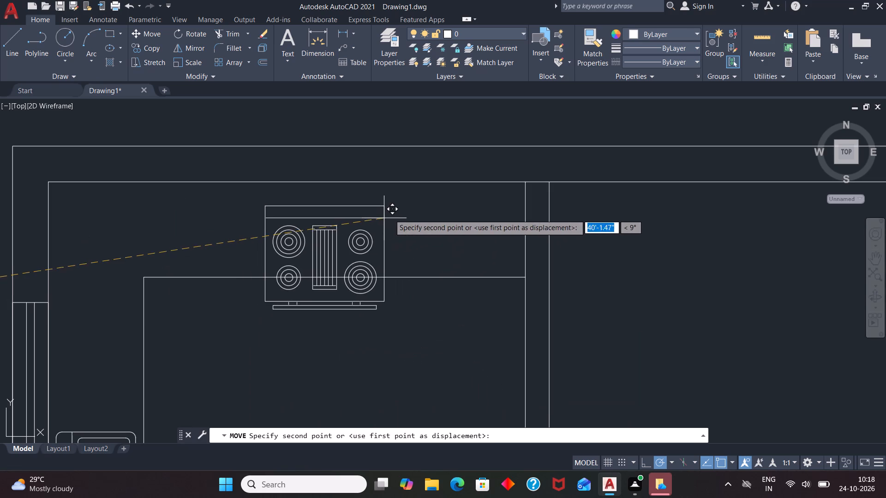
{"action": "left_click", "coordinate": [401, 195]}
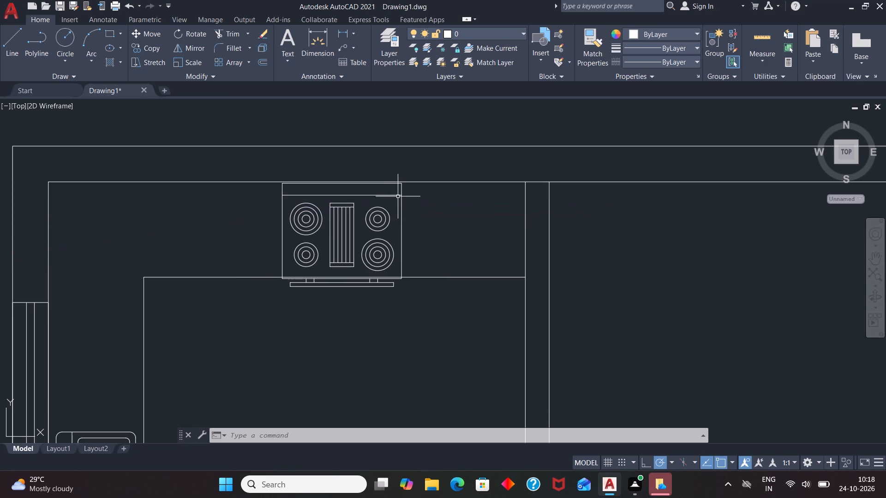
Scale the range down about its upper-right corner so it fits within the depth of the north counter.
{"action": "left_click", "coordinate": [400, 196]}
{"action": "type", "text": "SC"}
{"action": "key", "text": "Return"}
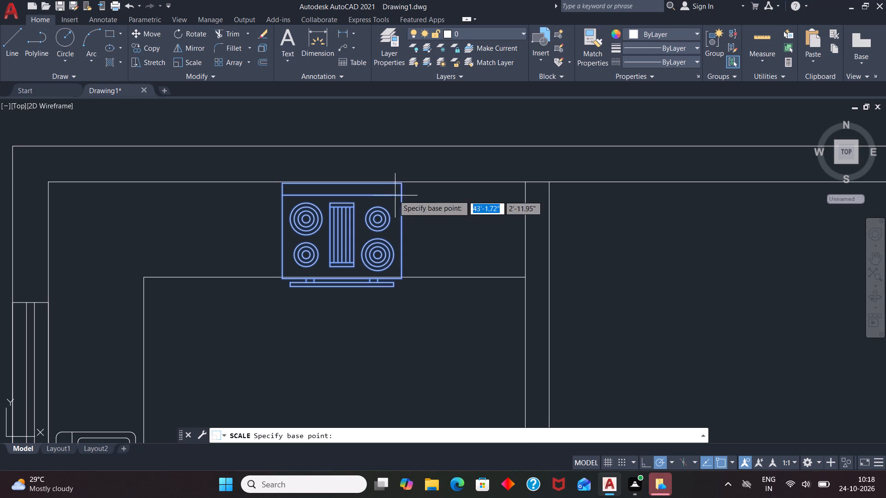
{"action": "left_click", "coordinate": [401, 184]}
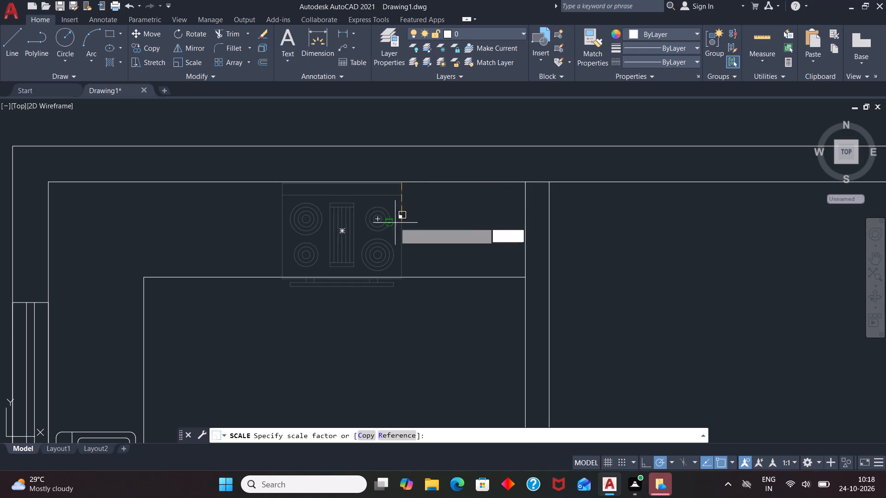
{"action": "left_click", "coordinate": [395, 223]}
Move the range slightly south, away from the kitchen's north wall.
{"action": "left_click", "coordinate": [397, 191]}
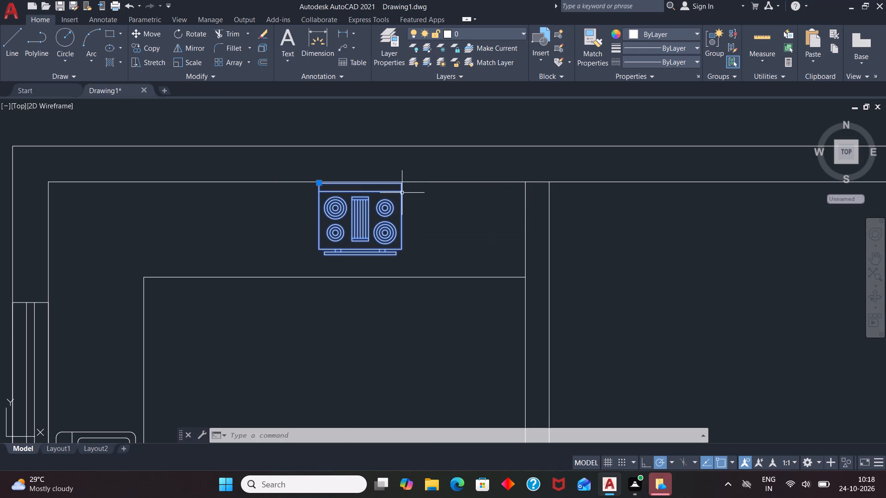
{"action": "key", "text": "m"}
{"action": "key", "text": "Return"}
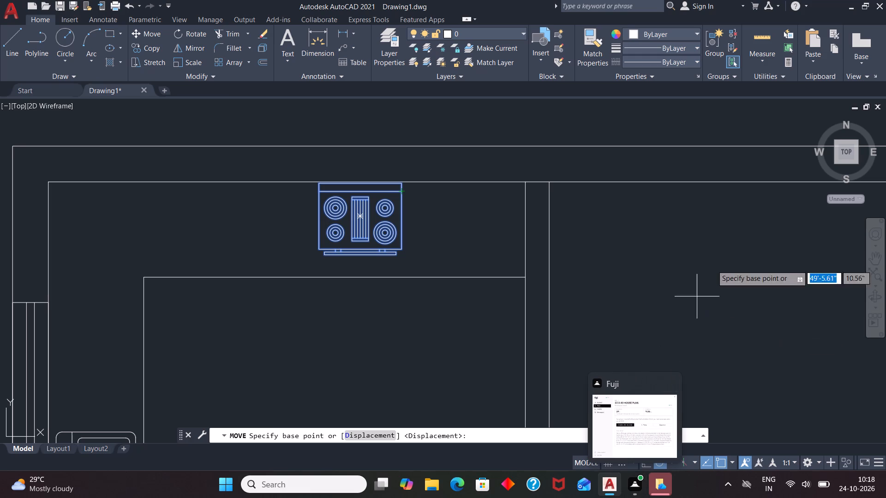
{"action": "left_click", "coordinate": [403, 183]}
{"action": "left_click", "coordinate": [402, 188]}
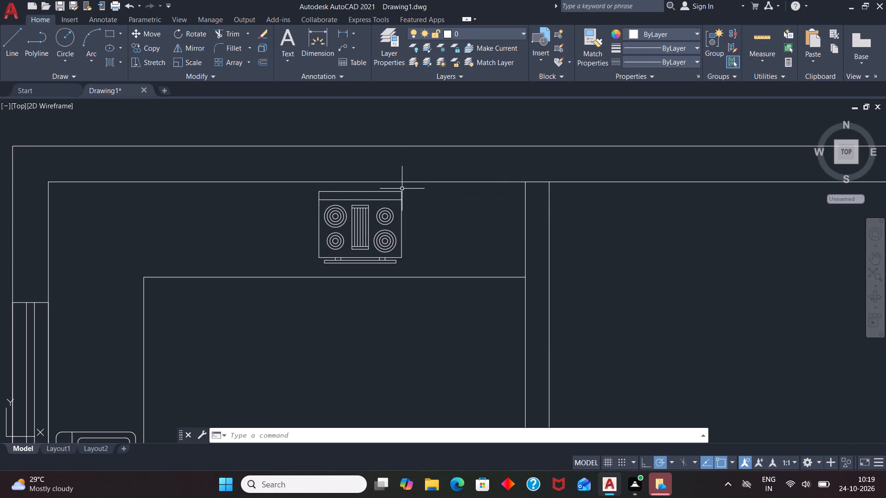
{"action": "key", "text": "Escape"}
Move the range a little west along the north counter, towards the kitchen's middle.
{"action": "scroll", "coordinate": [503, 207], "scroll_direction": "down", "scroll_amount": 2}
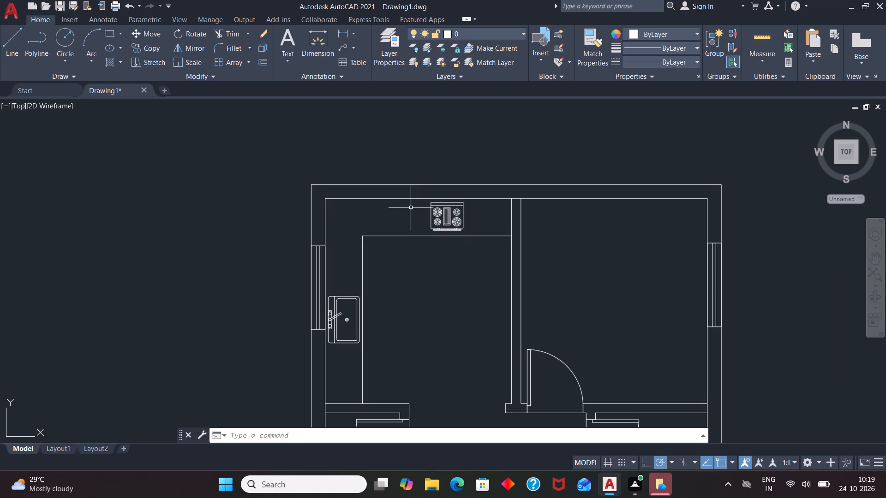
{"action": "left_click", "coordinate": [438, 219]}
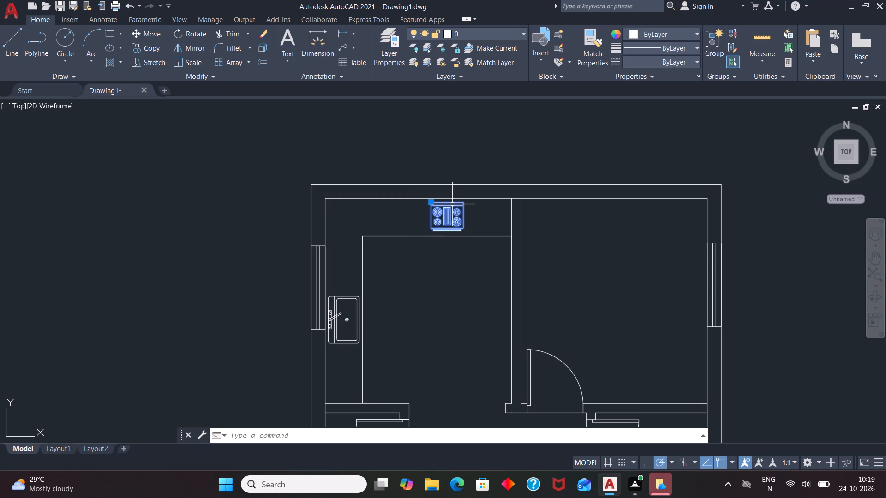
{"action": "key", "text": "m"}
{"action": "key", "text": "Return"}
{"action": "left_click", "coordinate": [451, 206]}
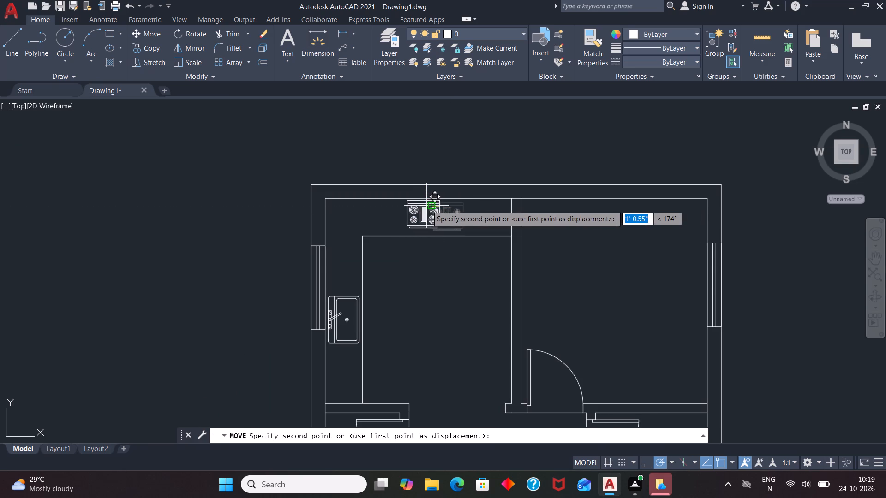
{"action": "left_click", "coordinate": [429, 206]}
{"action": "key", "text": "Escape"}
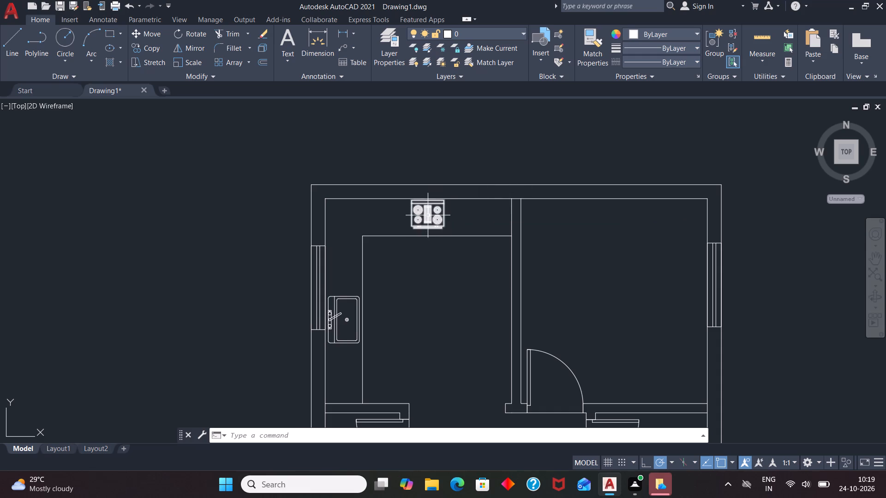
Shift the range slightly south by its corner grip to sit roughly midway across the counter's depth.
{"action": "left_click", "coordinate": [428, 215]}
{"action": "left_click", "coordinate": [413, 201]}
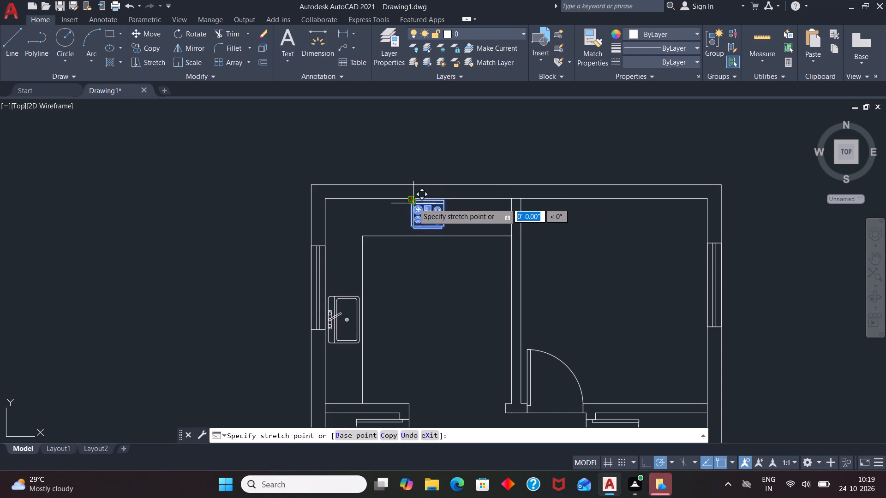
{"action": "scroll", "coordinate": [414, 207], "scroll_direction": "up", "scroll_amount": 3}
{"action": "left_click", "coordinate": [401, 192]}
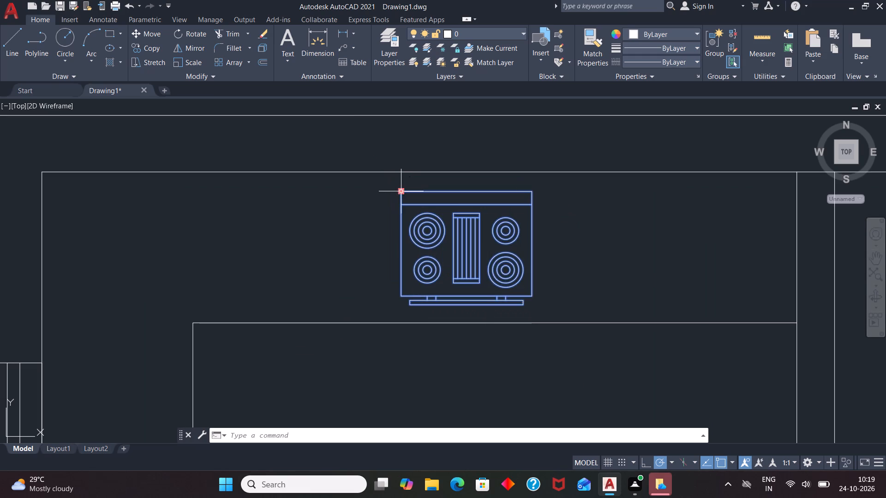
Draw an 18" by 9" rectangle above the plan's north wall for a small window.
{"action": "key", "text": "Escape"}
{"action": "scroll", "coordinate": [344, 200], "scroll_direction": "down", "scroll_amount": 3}
{"action": "type", "text": "RE"}
{"action": "key", "text": "c"}
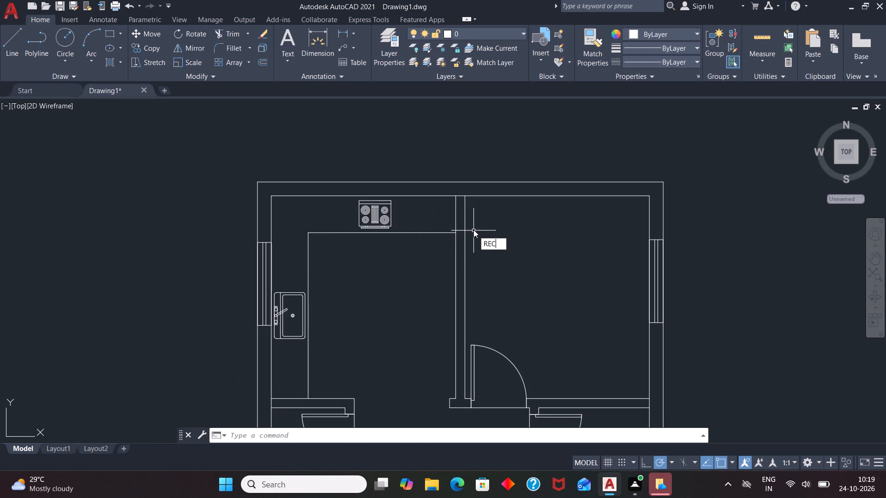
{"action": "key", "text": "Return"}
{"action": "left_click", "coordinate": [484, 153]}
{"action": "type", "text": "18"}
{"action": "key", "text": "Tab"}
{"action": "key", "text": "9"}
{"action": "key", "text": "Return"}
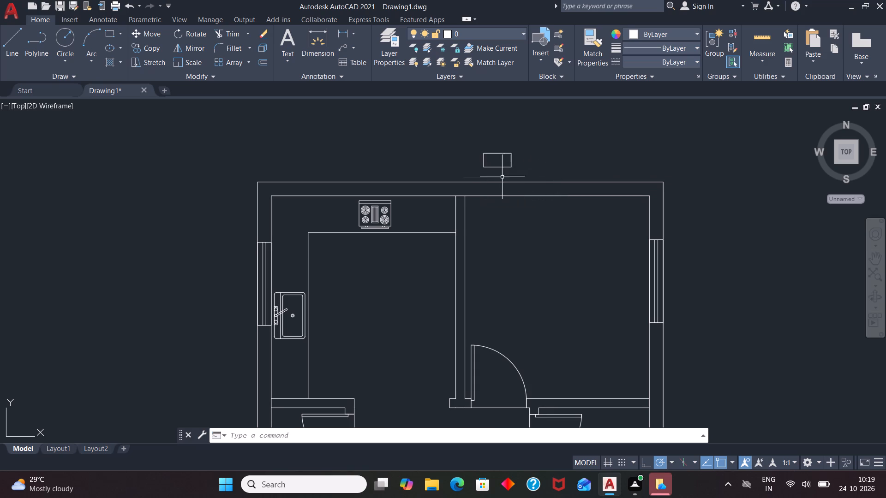
Draw a horizontal centre line across the small rectangle between the midpoints of its short sides.
{"action": "key", "text": "l"}
{"action": "key", "text": "Return"}
{"action": "scroll", "coordinate": [483, 159], "scroll_direction": "up", "scroll_amount": 3}
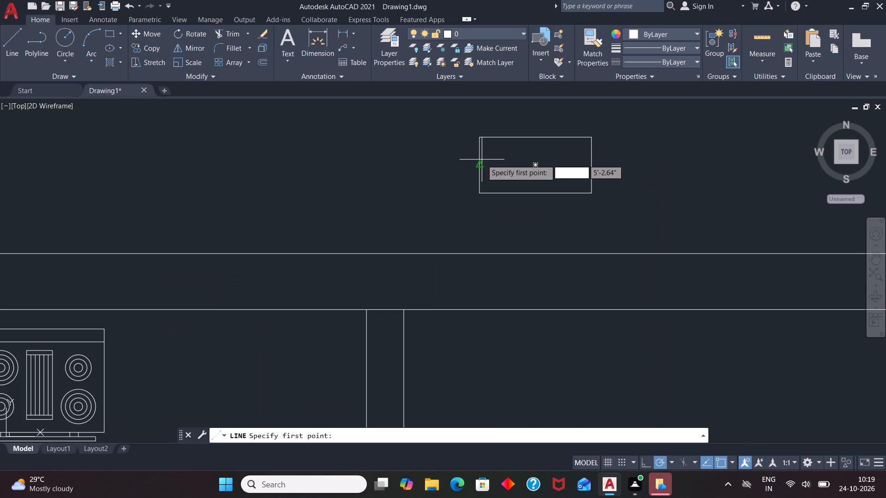
{"action": "left_click_drag", "start_coordinate": [480, 165], "coordinate": [485, 165]}
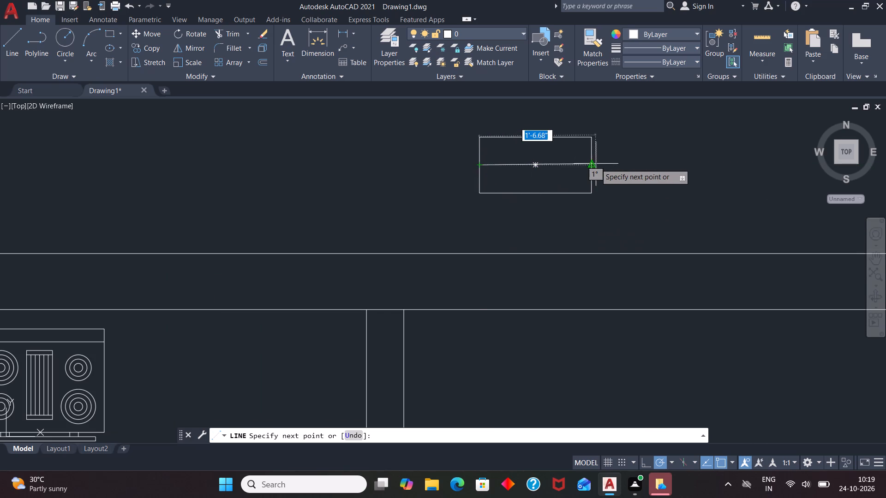
{"action": "left_click", "coordinate": [591, 164]}
{"action": "key", "text": "Escape"}
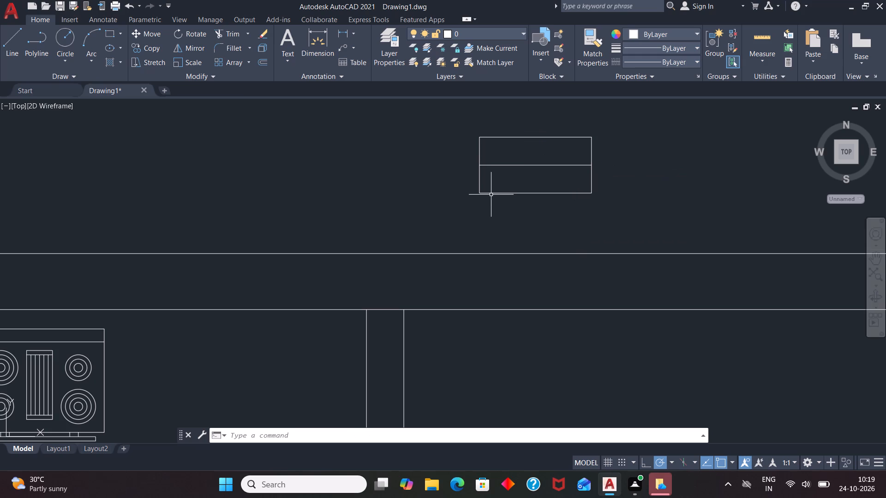
Offset the rectangle's centre line 1" to both sides and delete the original centre line.
{"action": "key", "text": "o"}
{"action": "key", "text": "Return"}
{"action": "key", "text": "1"}
{"action": "key", "text": "Return"}
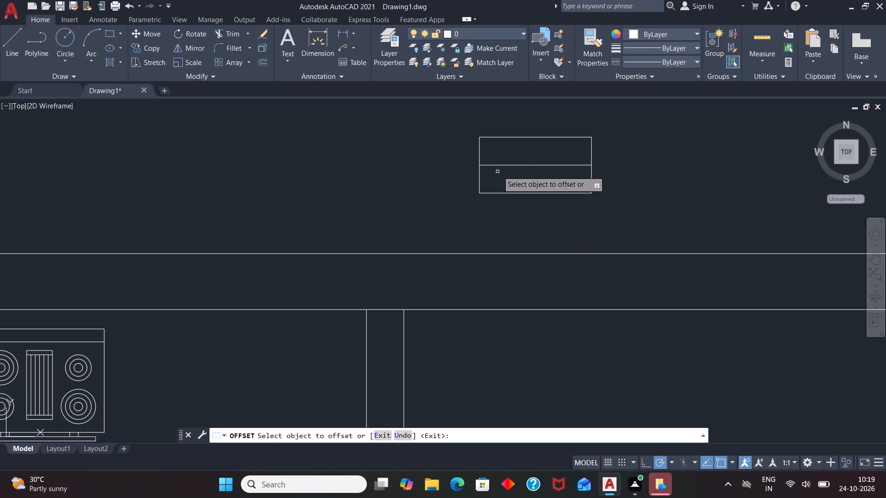
{"action": "left_click", "coordinate": [503, 166]}
{"action": "left_click", "coordinate": [506, 180]}
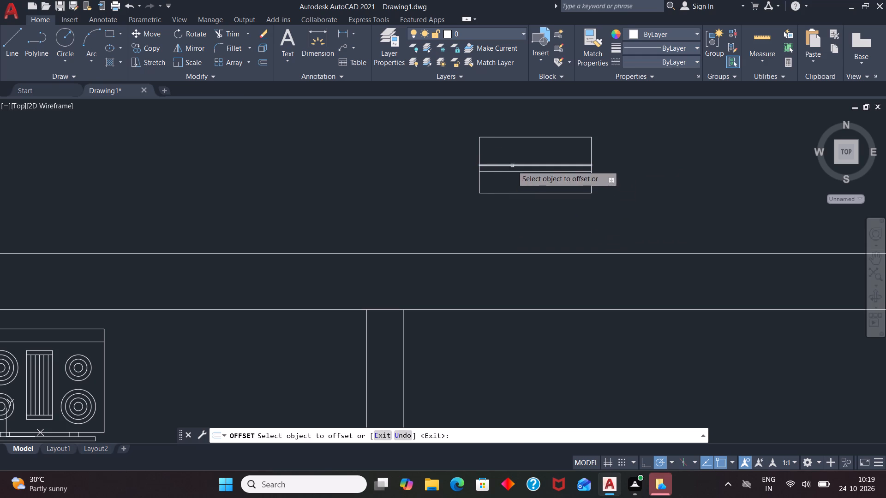
{"action": "left_click", "coordinate": [512, 166]}
{"action": "left_click", "coordinate": [519, 152]}
{"action": "key", "text": "Escape"}
{"action": "left_click", "coordinate": [518, 165]}
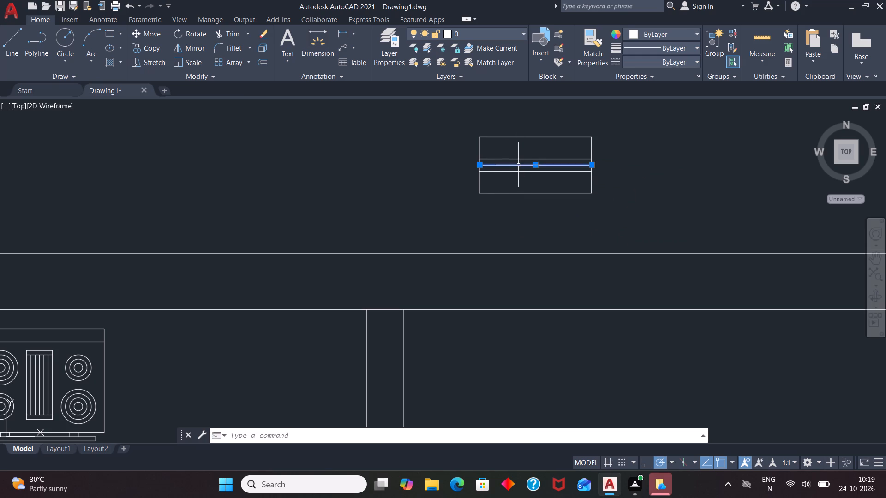
{"action": "key", "text": "Delete"}
Group the small window's rectangle and its two inner lines.
{"action": "left_click_drag", "start_coordinate": [633, 179], "coordinate": [492, 192]}
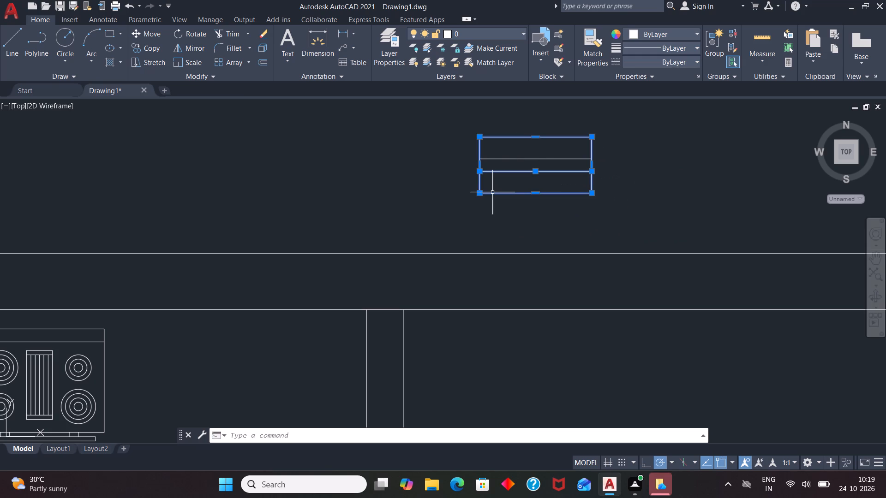
{"action": "left_click", "coordinate": [521, 160]}
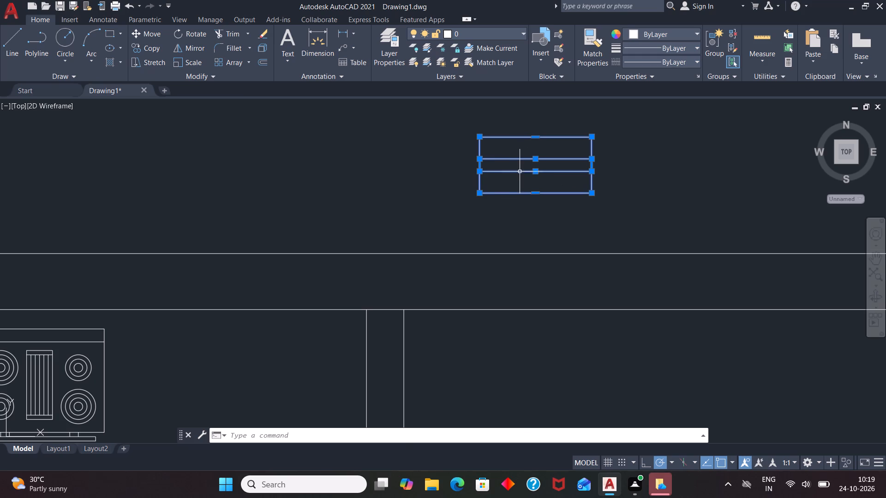
{"action": "key", "text": "g"}
{"action": "key", "text": "Return"}
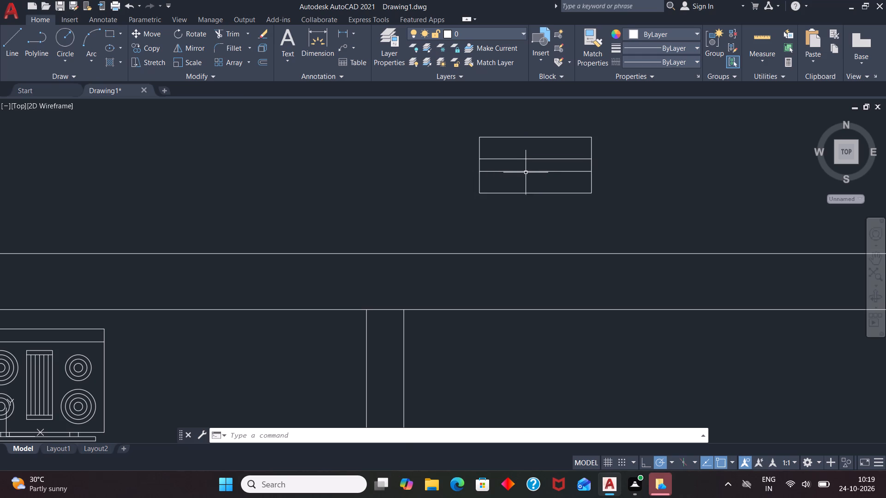
Move the small window by its upper-right corner into the kitchen's north wall, east of the range near the partition wall.
{"action": "left_click", "coordinate": [527, 172]}
{"action": "scroll", "coordinate": [675, 172], "scroll_direction": "down", "scroll_amount": 1}
{"action": "key", "text": "m"}
{"action": "key", "text": "Return"}
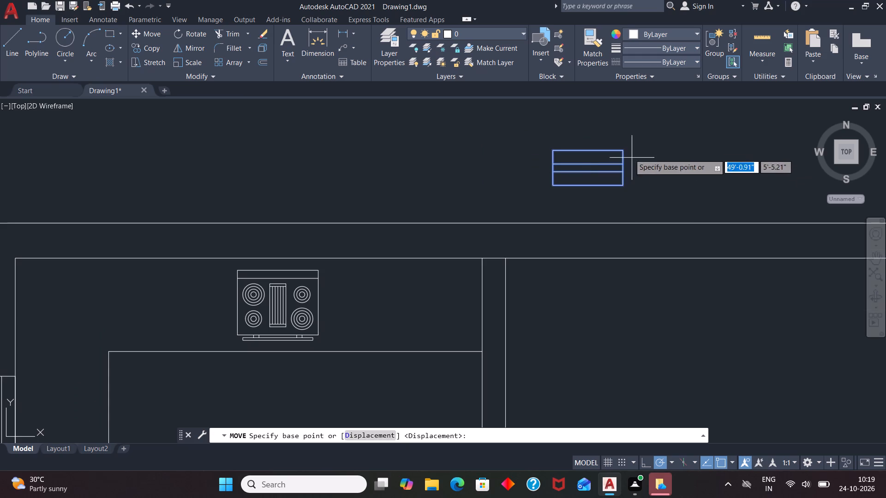
{"action": "left_click", "coordinate": [623, 147]}
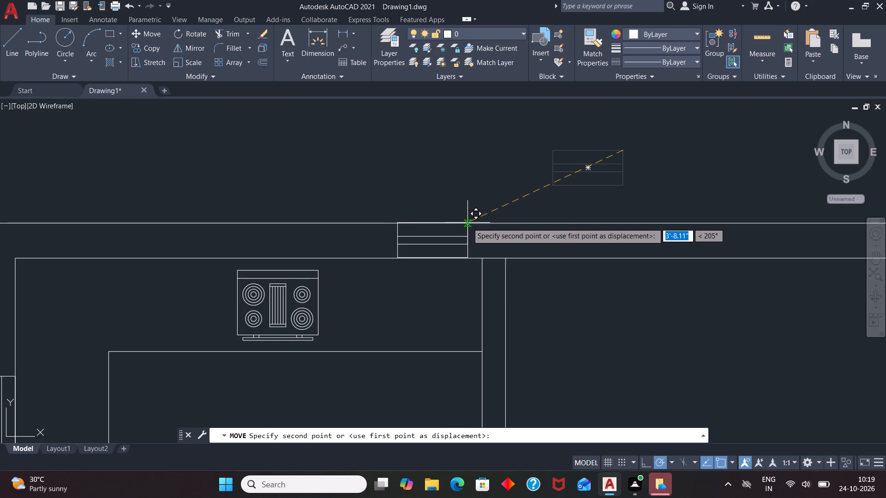
{"action": "left_click", "coordinate": [467, 223]}
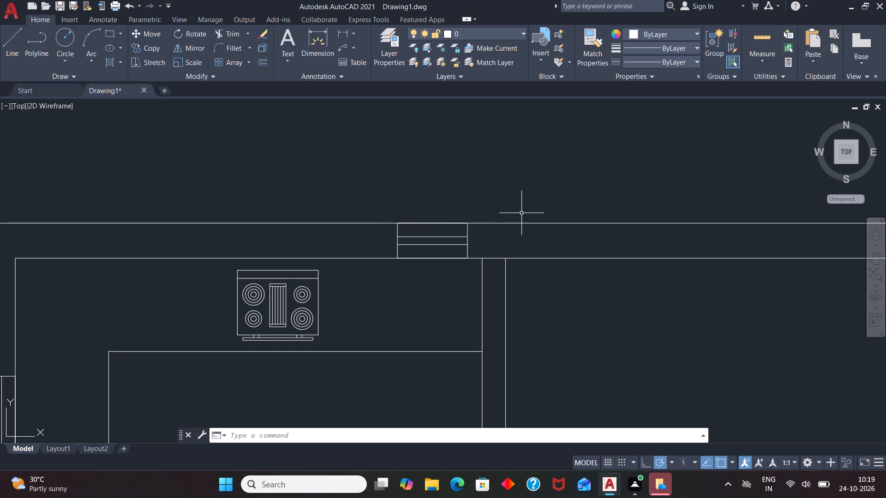
{"action": "key", "text": "Escape"}
Copy the double bed from outside the plan into the northeast bedroom, with its headboard against the north wall.
{"action": "scroll", "coordinate": [375, 193], "scroll_direction": "down", "scroll_amount": 2}
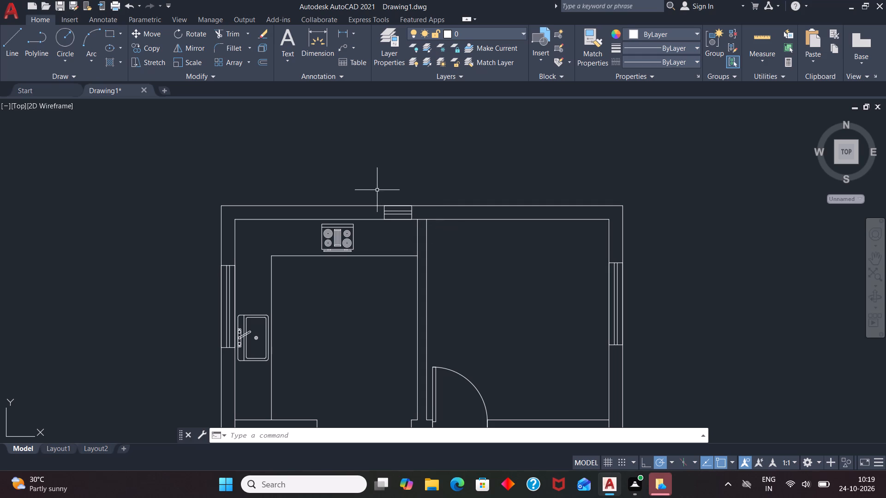
{"action": "scroll", "coordinate": [391, 185], "scroll_direction": "down", "scroll_amount": 2}
{"action": "scroll", "coordinate": [533, 206], "scroll_direction": "down", "scroll_amount": 1}
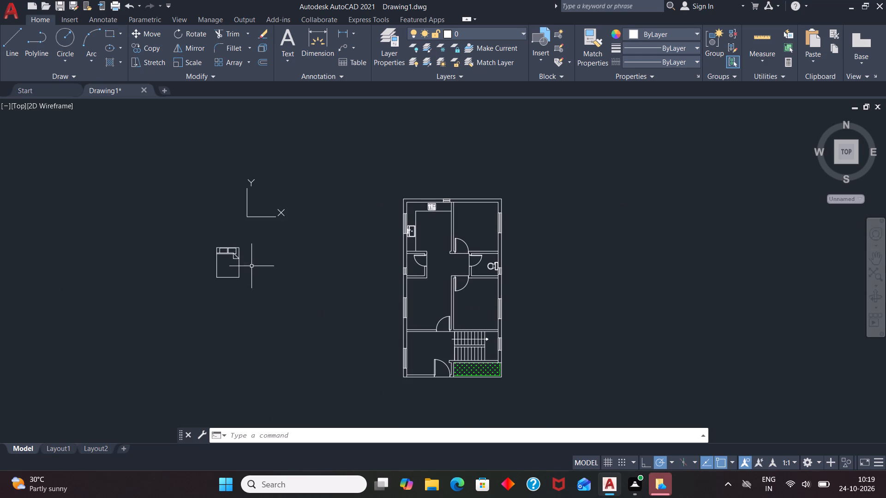
{"action": "left_click", "coordinate": [230, 253]}
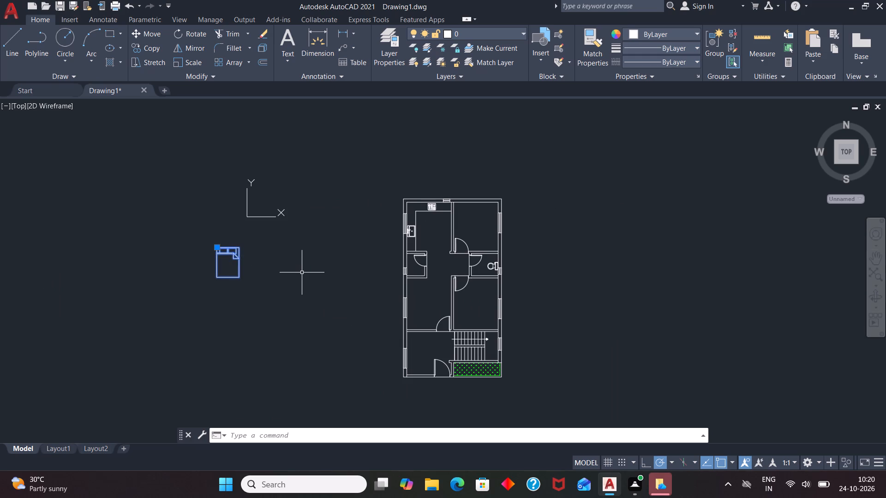
{"action": "type", "text": "CO"}
{"action": "key", "text": "Return"}
{"action": "left_click", "coordinate": [242, 247]}
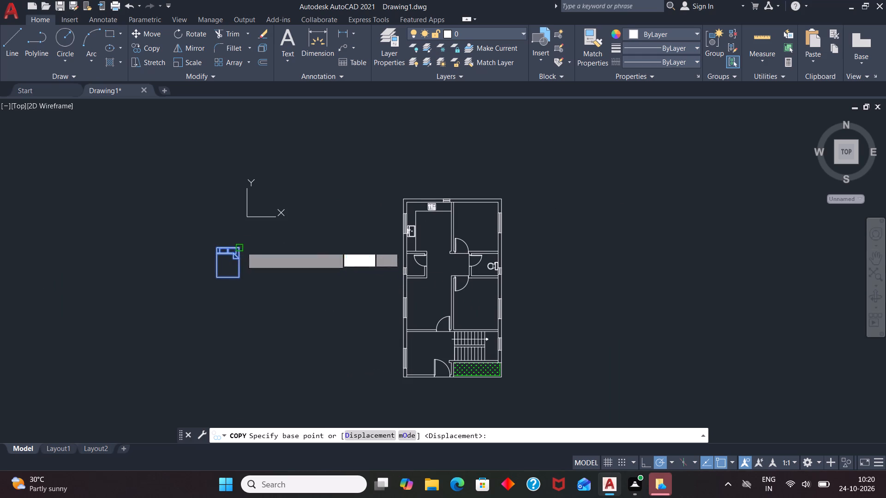
{"action": "scroll", "coordinate": [479, 203], "scroll_direction": "up", "scroll_amount": 5}
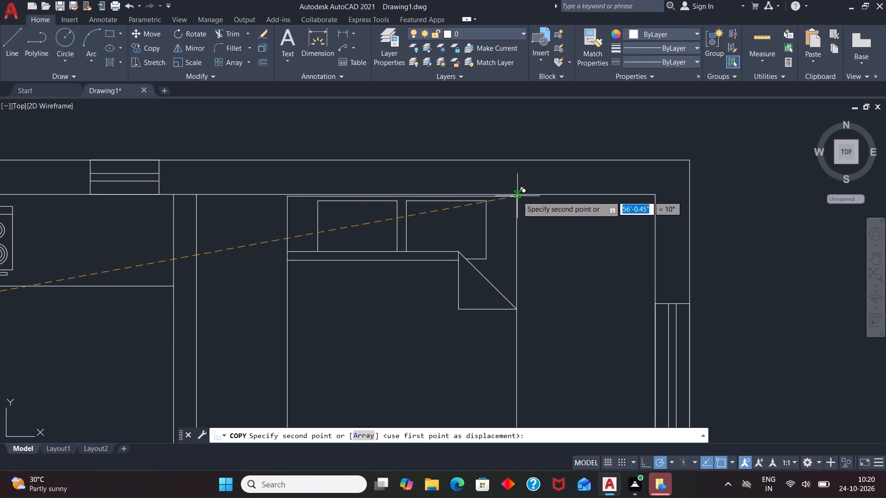
{"action": "left_click", "coordinate": [521, 195]}
{"action": "scroll", "coordinate": [443, 177], "scroll_direction": "down", "scroll_amount": 3}
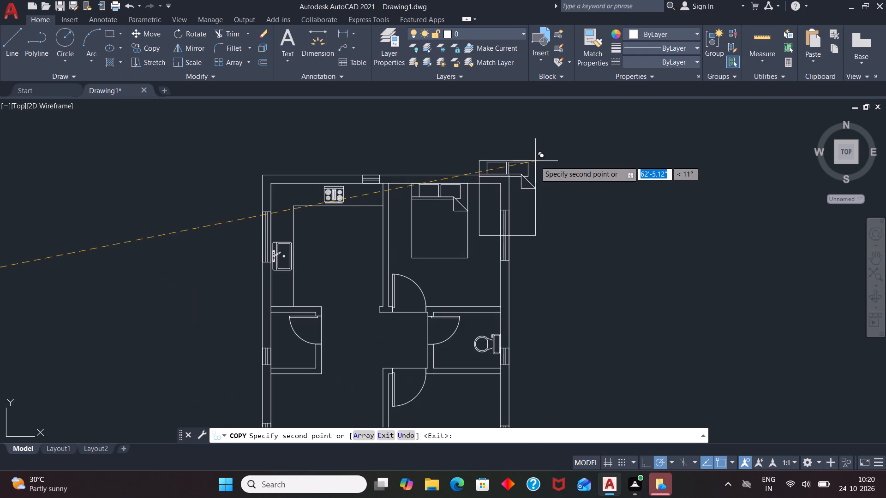
{"action": "scroll", "coordinate": [556, 149], "scroll_direction": "down", "scroll_amount": 1}
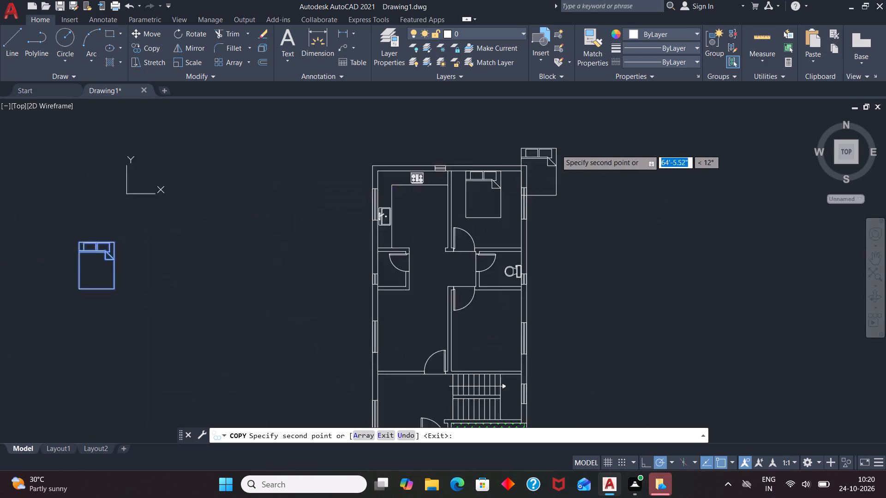
{"action": "scroll", "coordinate": [556, 149], "scroll_direction": "down", "scroll_amount": 1}
{"action": "key", "text": "Escape"}
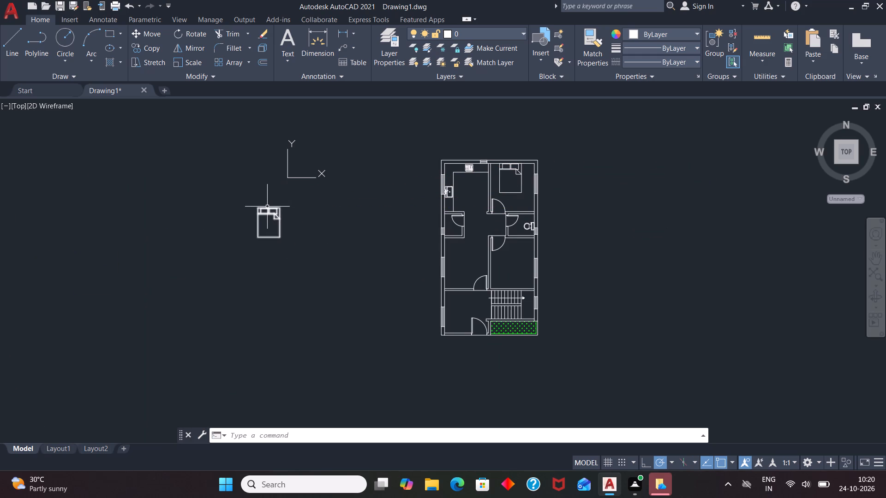
Rotate the original bed outside the plan 90° clockwise about its upper-right corner so the headboard faces east.
{"action": "left_click", "coordinate": [267, 207]}
{"action": "type", "text": "RO"}
{"action": "key", "text": "Return"}
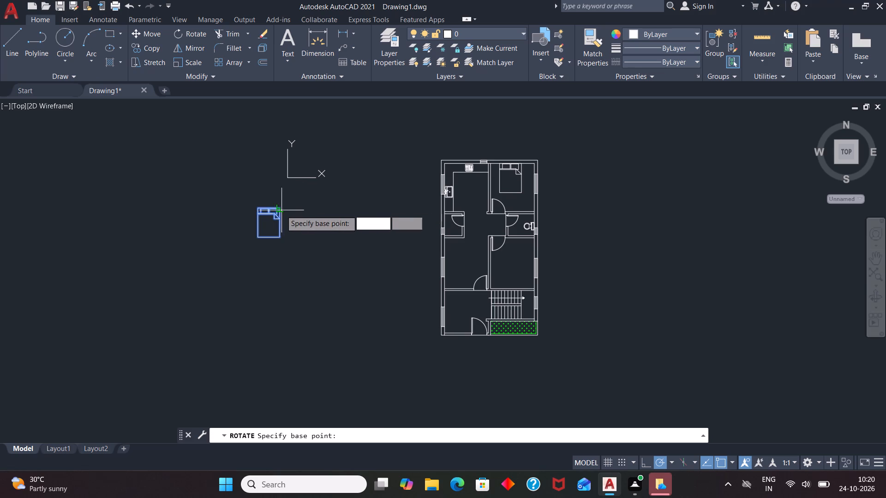
{"action": "left_click", "coordinate": [281, 210]}
{"action": "left_click", "coordinate": [282, 253]}
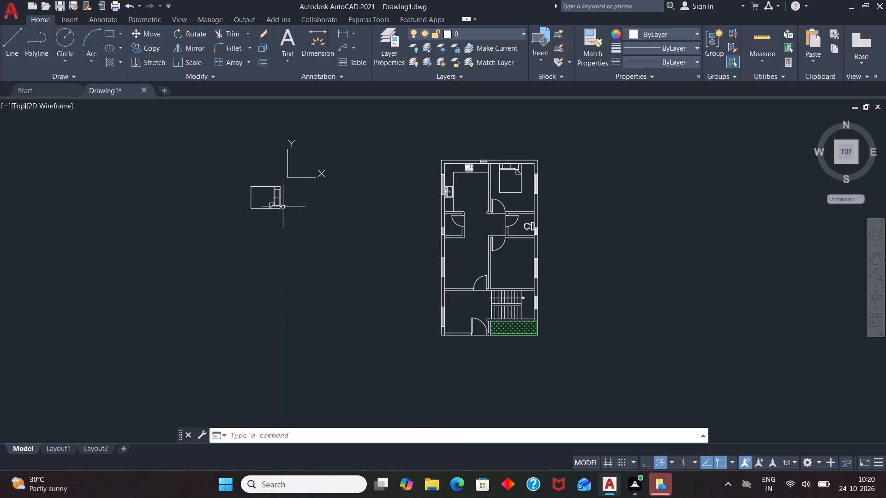
Move the rotated bed into the bedroom north of the staircase, with its headboard against the east wall.
{"action": "left_click", "coordinate": [277, 200]}
{"action": "left_click", "coordinate": [275, 209]}
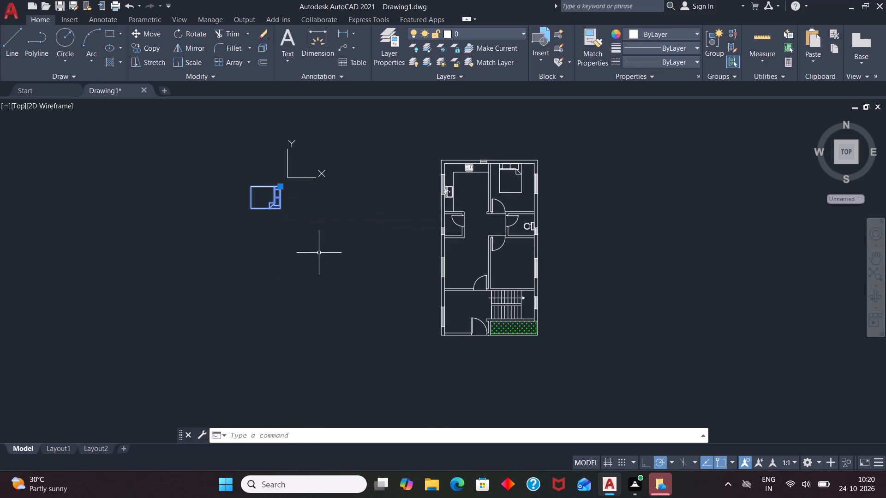
{"action": "key", "text": "m"}
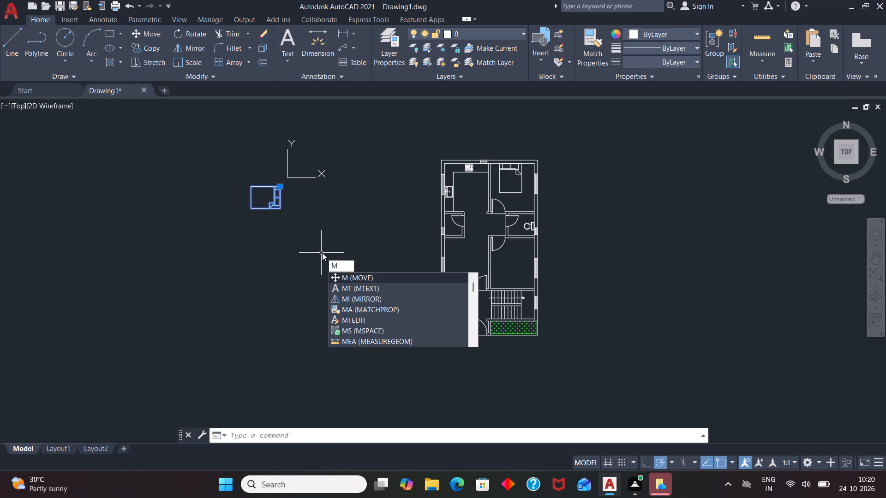
{"action": "key", "text": "Return"}
{"action": "left_click", "coordinate": [282, 209]}
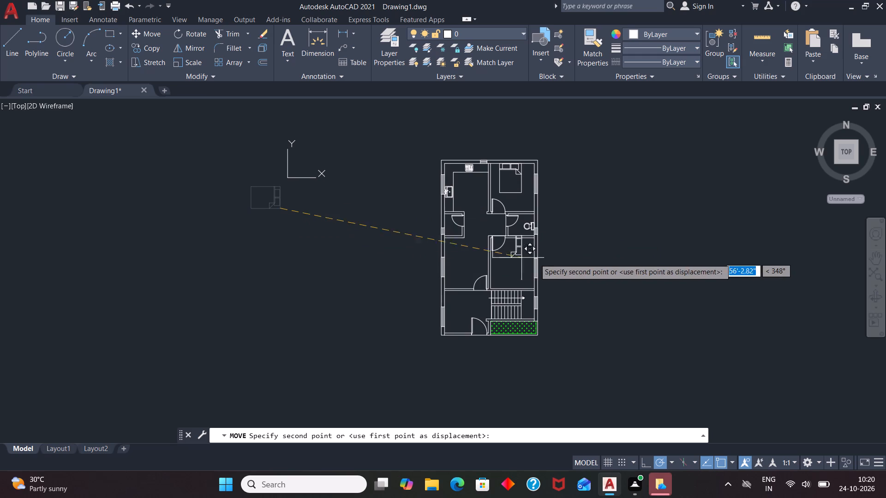
{"action": "scroll", "coordinate": [530, 269], "scroll_direction": "up", "scroll_amount": 1}
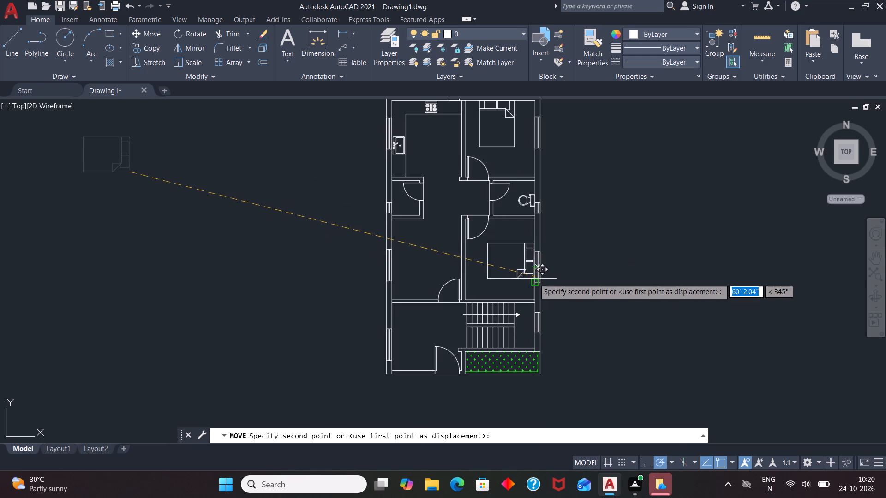
{"action": "scroll", "coordinate": [534, 279], "scroll_direction": "up", "scroll_amount": 5}
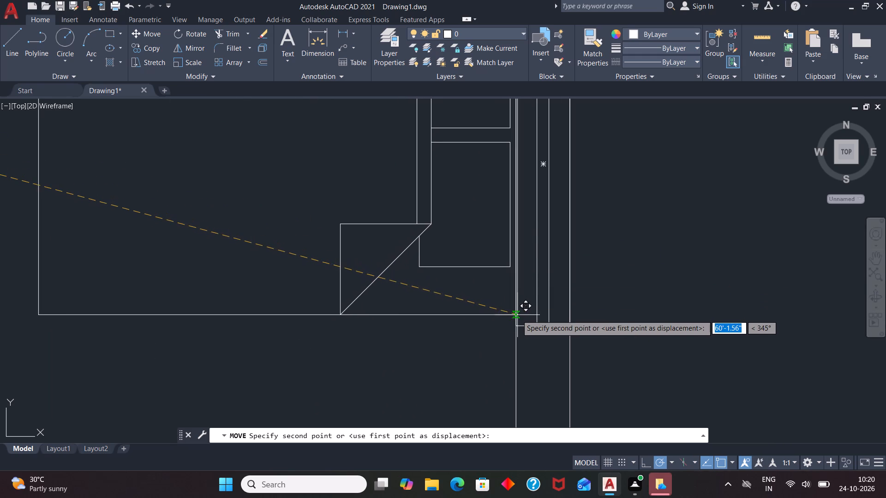
{"action": "left_click", "coordinate": [515, 315]}
{"action": "key", "text": "Escape"}
{"action": "scroll", "coordinate": [403, 332], "scroll_direction": "down", "scroll_amount": 3}
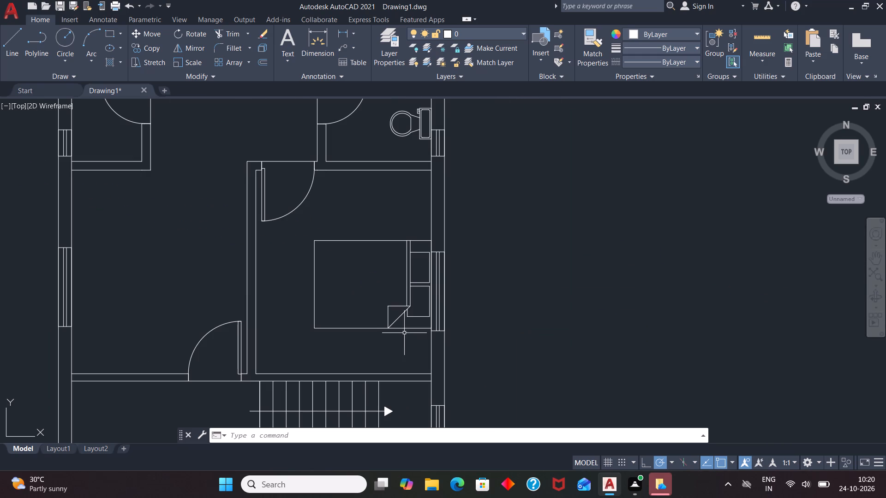
Shift the bed about 1.75" south along the east wall so its lower edge lines up with the window's lower end.
{"action": "left_click", "coordinate": [422, 274]}
{"action": "left_click", "coordinate": [405, 277]}
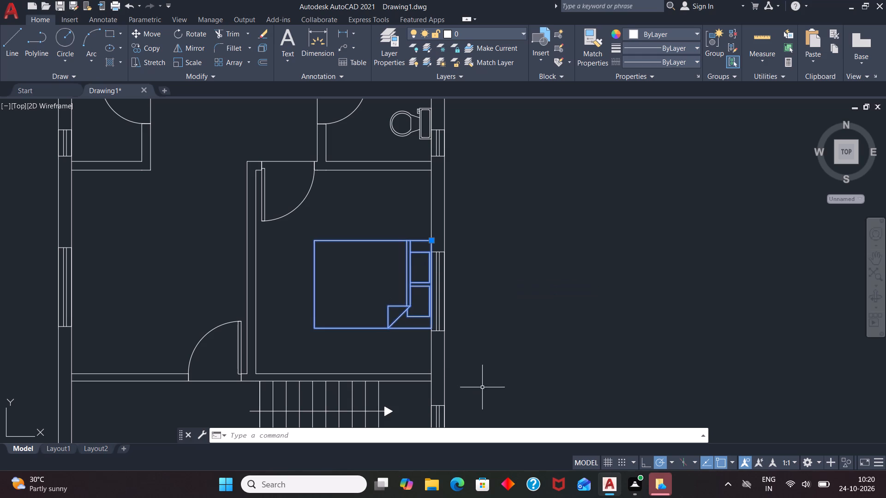
{"action": "key", "text": "m"}
{"action": "key", "text": "Return"}
{"action": "scroll", "coordinate": [438, 353], "scroll_direction": "up", "scroll_amount": 3}
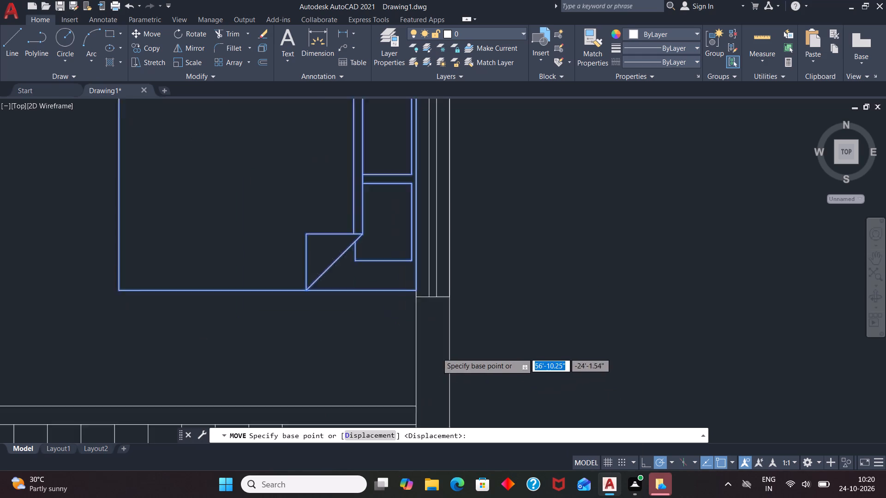
{"action": "scroll", "coordinate": [437, 352], "scroll_direction": "up", "scroll_amount": 1}
{"action": "left_click", "coordinate": [378, 194]}
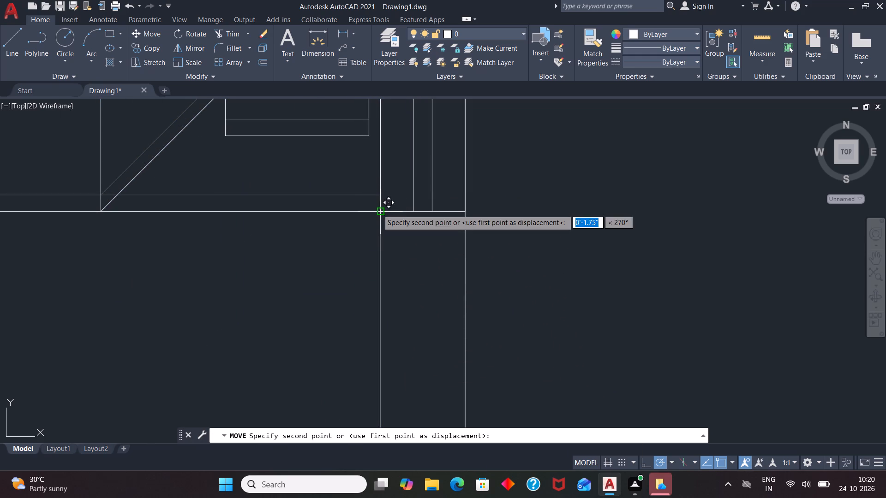
{"action": "left_click", "coordinate": [377, 209]}
{"action": "key", "text": "Escape"}
{"action": "scroll", "coordinate": [505, 330], "scroll_direction": "down", "scroll_amount": 2}
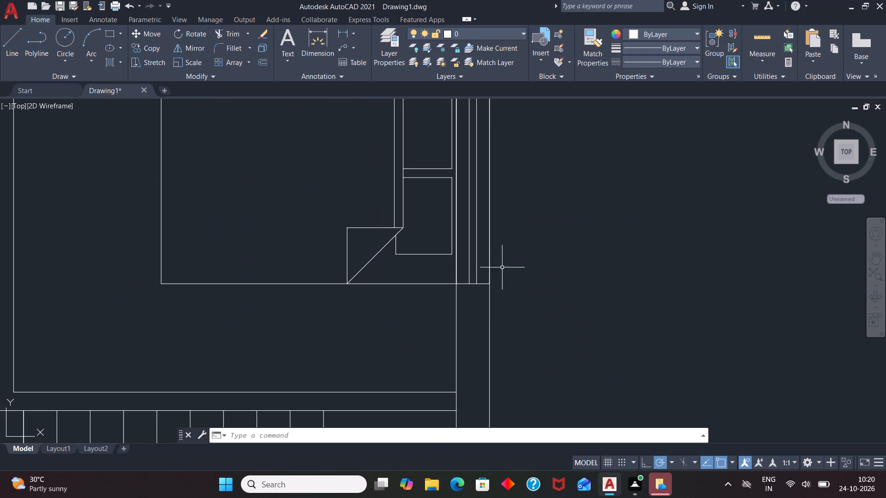
{"action": "scroll", "coordinate": [509, 254], "scroll_direction": "down", "scroll_amount": 2}
{"action": "scroll", "coordinate": [579, 230], "scroll_direction": "down", "scroll_amount": 2}
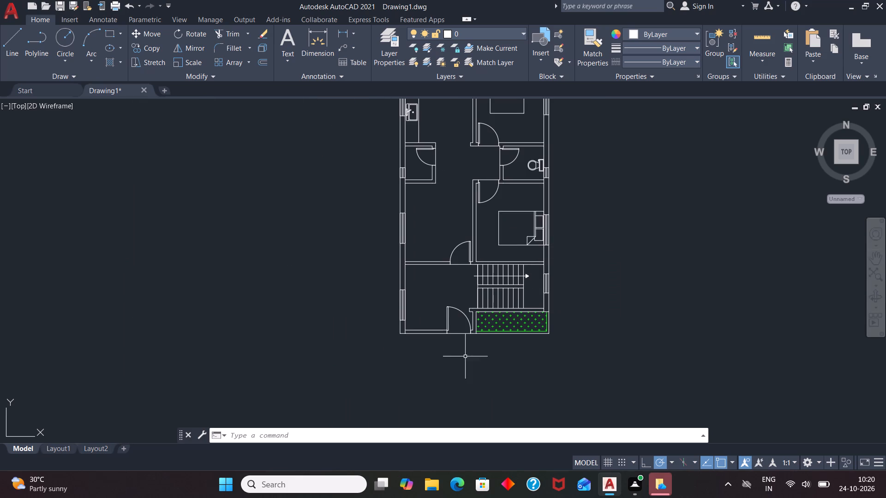
Draw an entrance step rectangle about 4'-4" by 1'-6" outside the south wall, directly below the main door and slightly wider than its opening.
{"action": "scroll", "coordinate": [464, 356], "scroll_direction": "up", "scroll_amount": 2}
{"action": "type", "text": "RE"}
{"action": "key", "text": "c"}
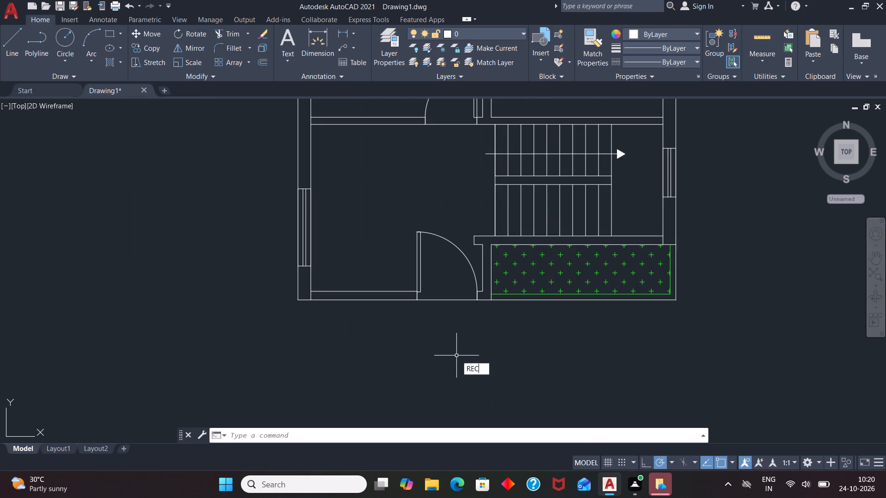
{"action": "key", "text": "Return"}
{"action": "scroll", "coordinate": [411, 340], "scroll_direction": "up", "scroll_amount": 2}
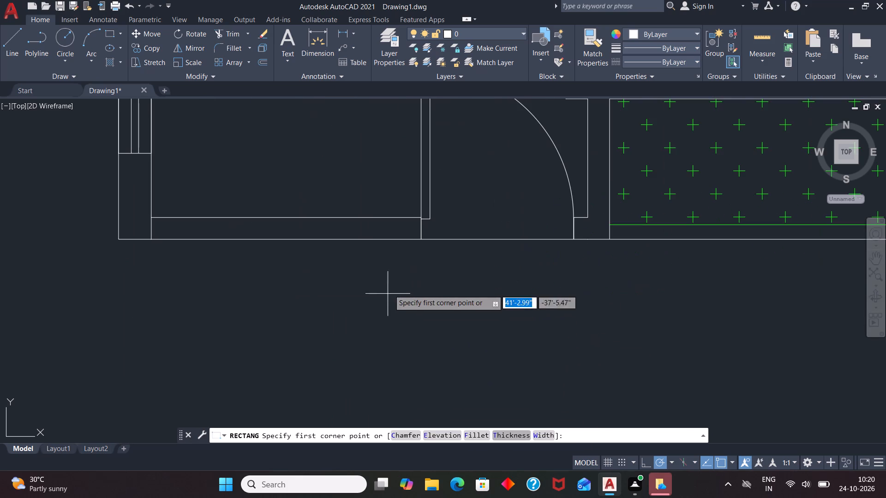
{"action": "left_click", "coordinate": [403, 237]}
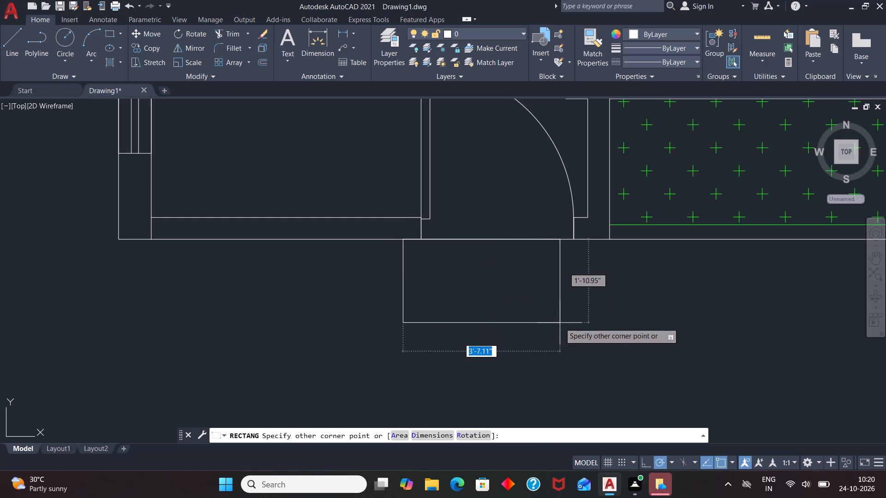
{"action": "left_click", "coordinate": [592, 303]}
Draw a horizontal line across the entrance rectangle from the midpoint of its west side to its east side, dividing it into two treads.
{"action": "key", "text": "l"}
{"action": "key", "text": "Return"}
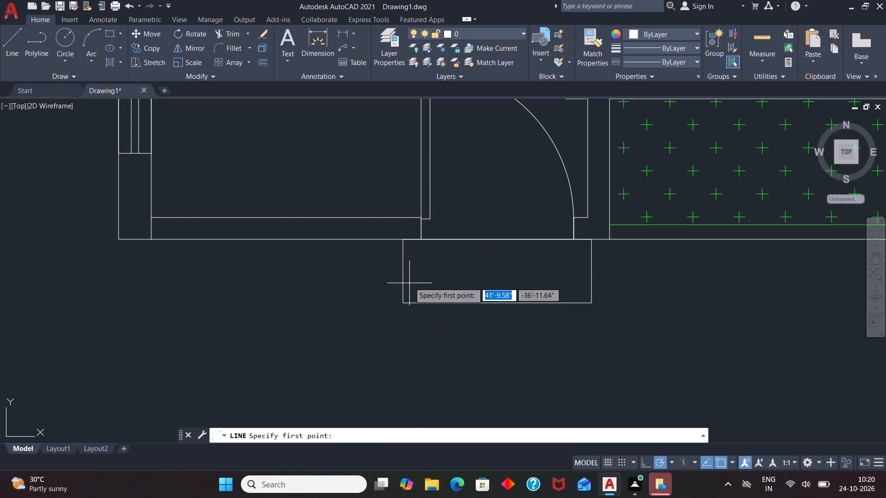
{"action": "left_click", "coordinate": [403, 267]}
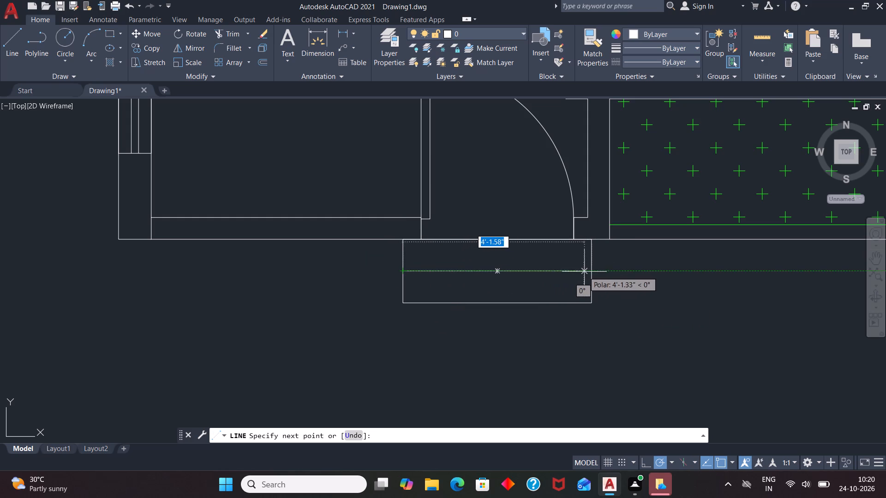
{"action": "left_click", "coordinate": [590, 272]}
{"action": "key", "text": "Escape"}
{"action": "scroll", "coordinate": [466, 308], "scroll_direction": "down", "scroll_amount": 2}
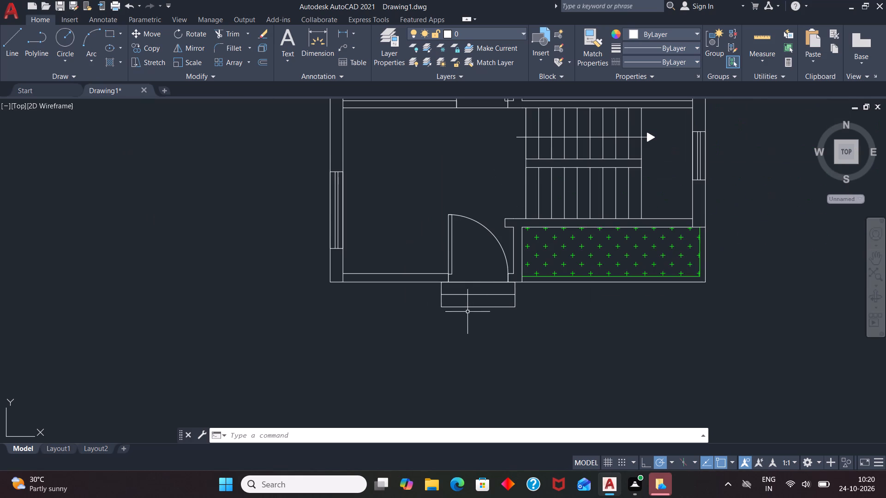
{"action": "scroll", "coordinate": [545, 356], "scroll_direction": "down", "scroll_amount": 1}
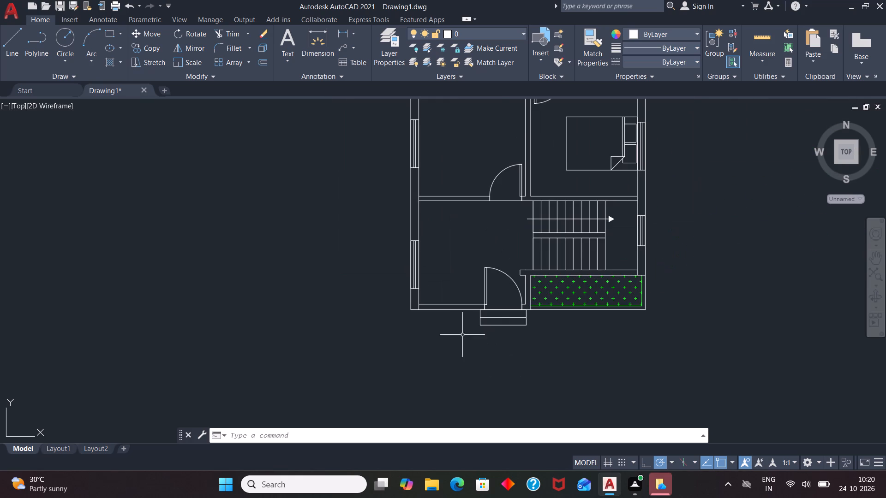
{"action": "scroll", "coordinate": [462, 327], "scroll_direction": "down", "scroll_amount": 2}
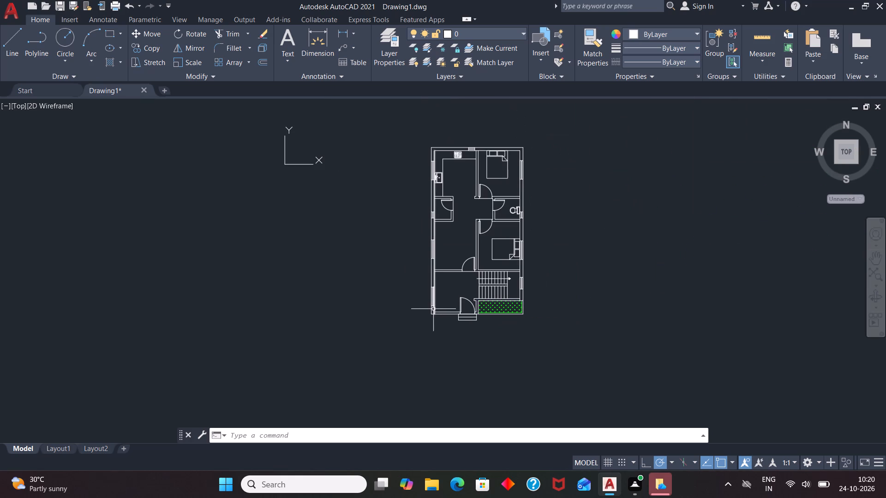
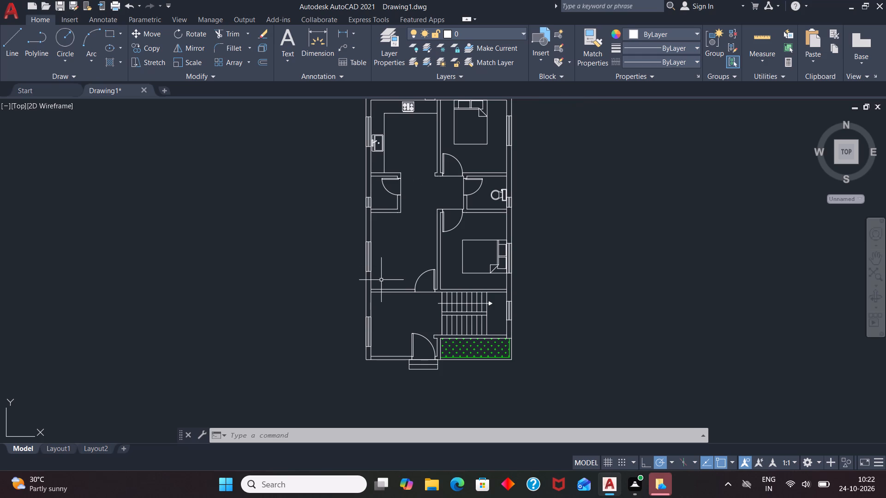
Add a 4" high multiline text label reading "KITCHEN" over "10'-0" X 11'-0"" in the kitchen's open floor area.
{"action": "scroll", "coordinate": [381, 279], "scroll_direction": "down", "scroll_amount": 1}
{"action": "scroll", "coordinate": [390, 161], "scroll_direction": "up", "scroll_amount": 2}
{"action": "key", "text": "t"}
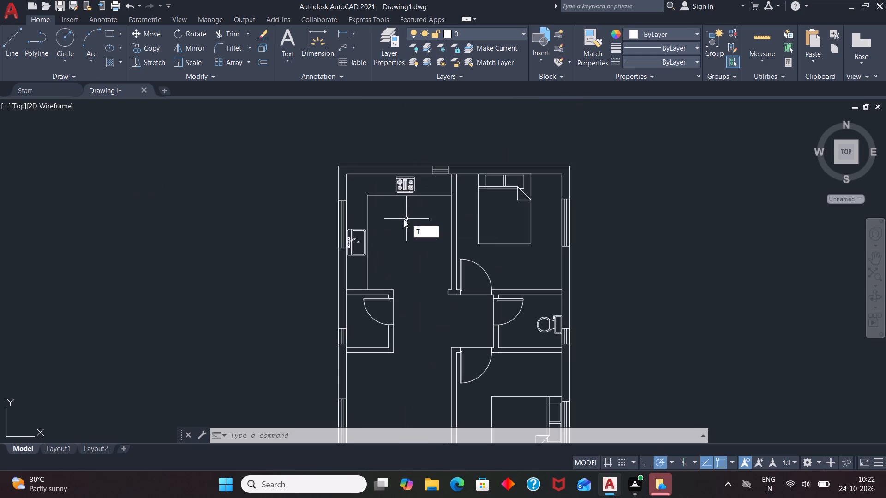
{"action": "key", "text": "Return"}
{"action": "scroll", "coordinate": [399, 223], "scroll_direction": "up", "scroll_amount": 2}
{"action": "left_click_drag", "start_coordinate": [346, 227], "coordinate": [347, 232]}
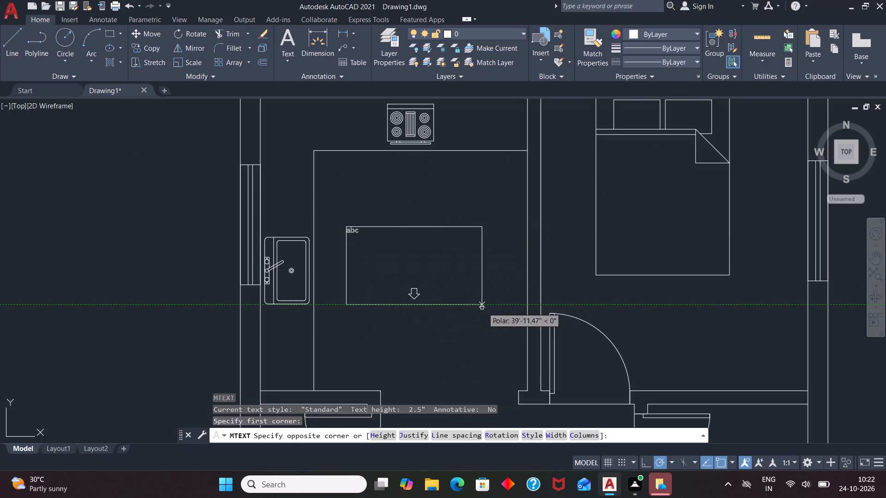
{"action": "left_click", "coordinate": [490, 305]}
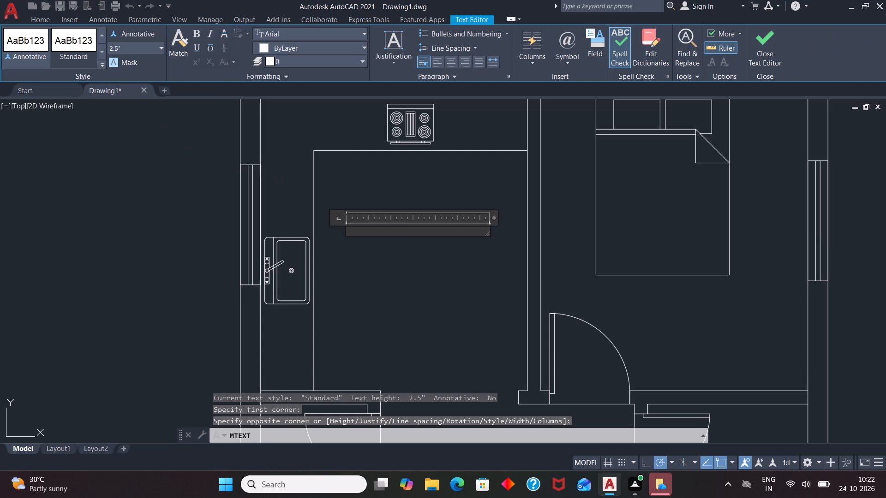
{"action": "left_click", "coordinate": [148, 46]}
{"action": "key", "text": "BackSpace"}
{"action": "key", "text": "4"}
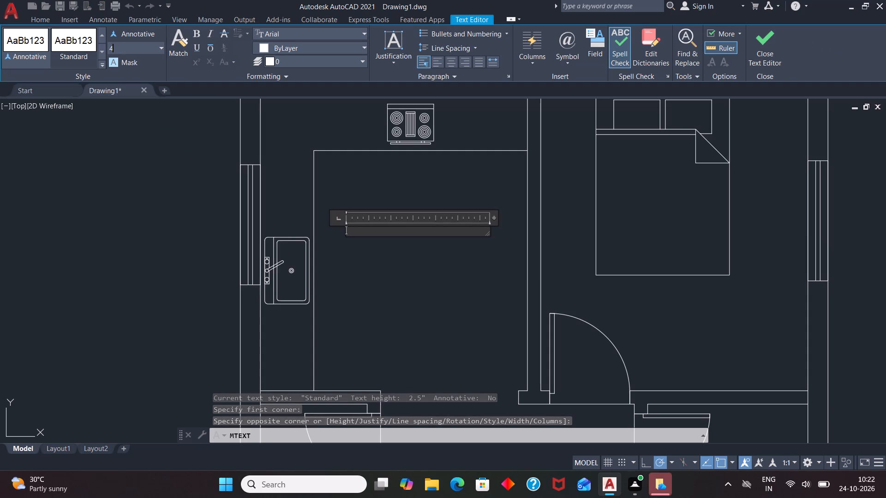
{"action": "key", "text": "Return"}
{"action": "type", "text": "KITCHEN"}
{"action": "key", "text": "Return"}
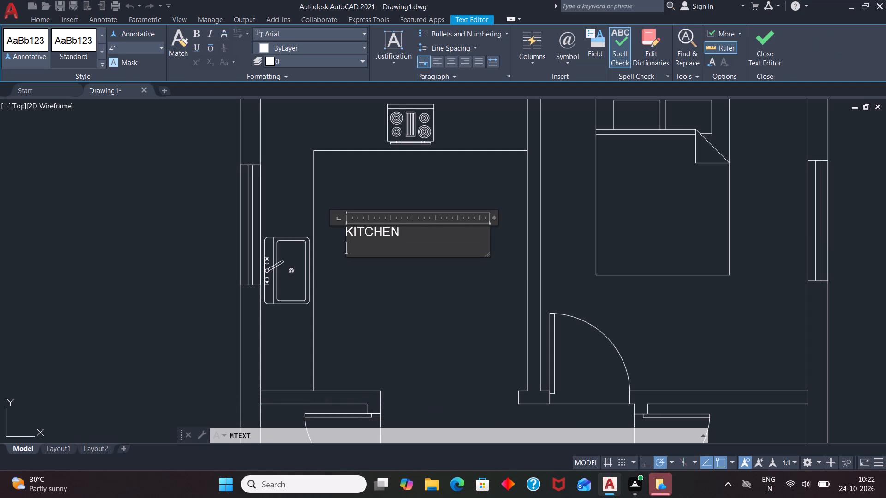
{"action": "type", "text": "10'-0\" X 11'-"}
{"action": "type", "text": "0\""}
{"action": "left_click", "coordinate": [413, 302]}
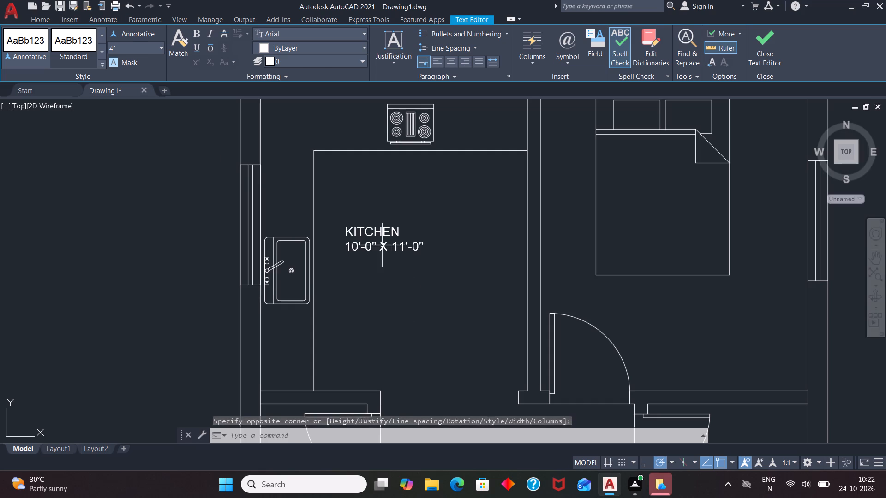
Move the kitchen label slightly east so it sits more centrally in the kitchen floor area.
{"action": "scroll", "coordinate": [391, 176], "scroll_direction": "down", "scroll_amount": 2}
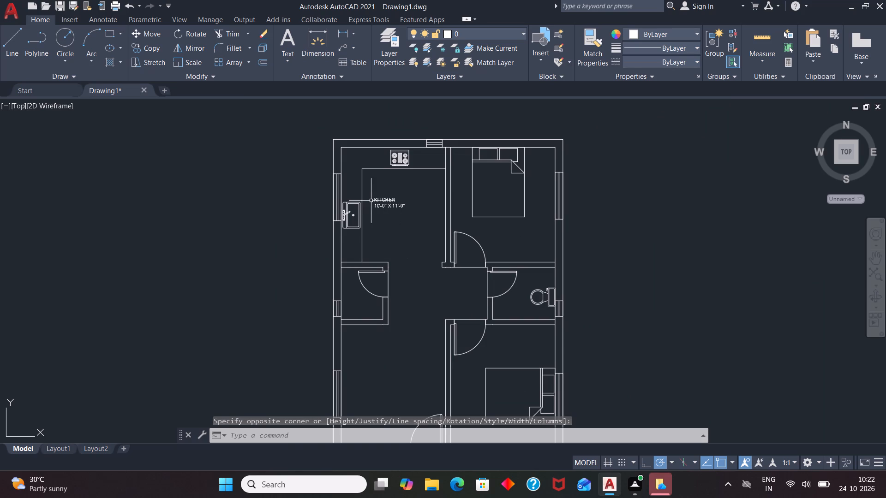
{"action": "left_click", "coordinate": [377, 200]}
{"action": "scroll", "coordinate": [372, 195], "scroll_direction": "up", "scroll_amount": 2}
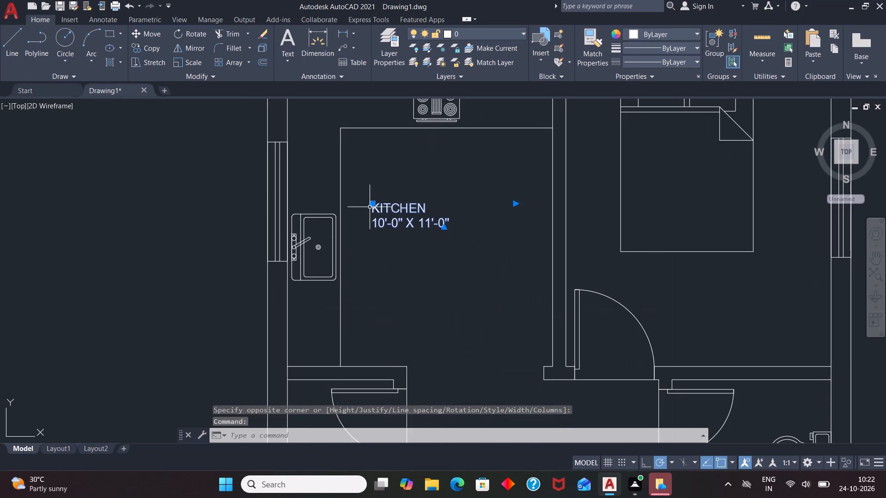
{"action": "left_click", "coordinate": [374, 205]}
{"action": "left_click", "coordinate": [401, 207]}
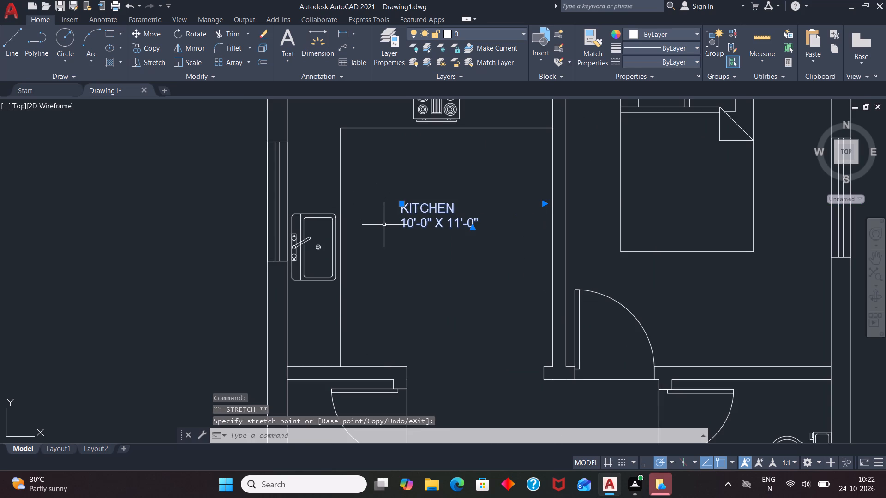
{"action": "key", "text": "Escape"}
Add a 4" high multiline text label reading "BEDROOM -1" over "10'-0" X 11'-0"" below the bed in the north-east bedroom.
{"action": "scroll", "coordinate": [384, 221], "scroll_direction": "down", "scroll_amount": 2}
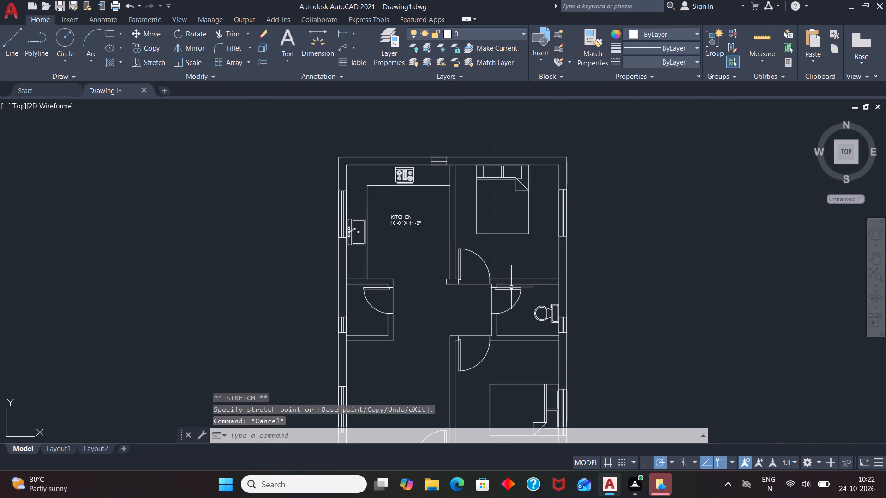
{"action": "key", "text": "t"}
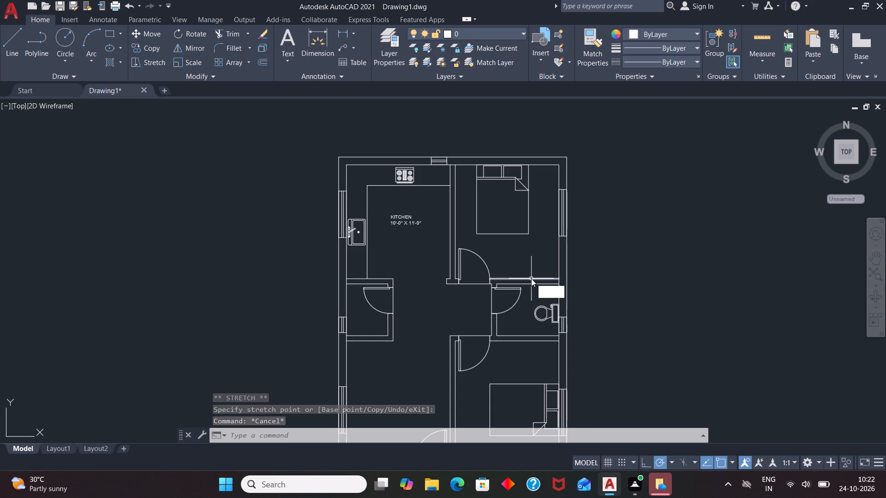
{"action": "key", "text": "Return"}
{"action": "scroll", "coordinate": [503, 260], "scroll_direction": "up", "scroll_amount": 2}
{"action": "left_click_drag", "start_coordinate": [466, 234], "coordinate": [477, 240]}
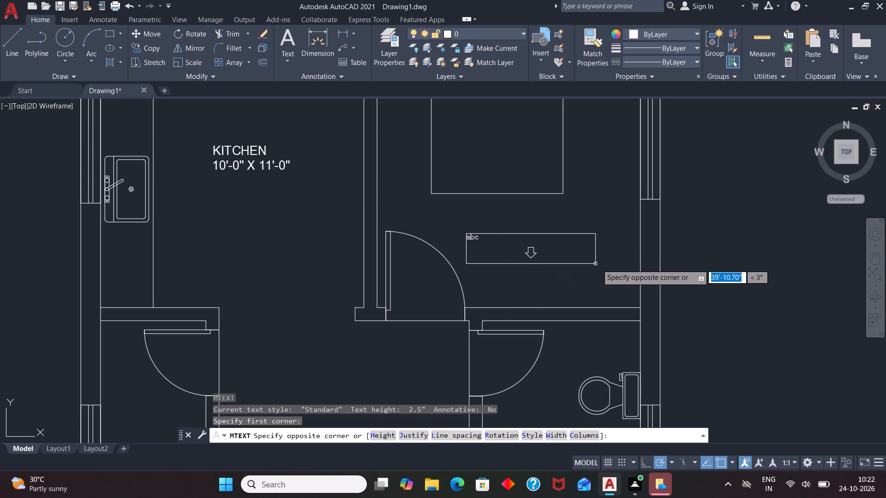
{"action": "left_click", "coordinate": [600, 264]}
{"action": "left_click", "coordinate": [149, 50]}
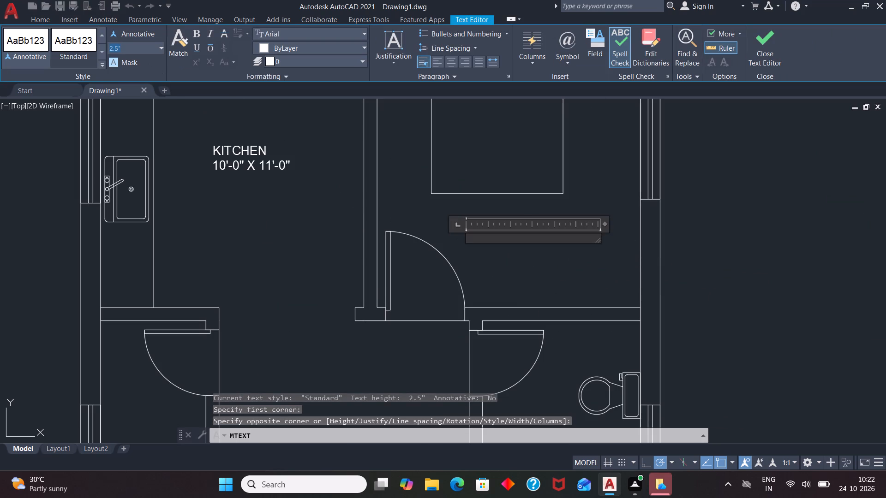
{"action": "key", "text": "BackSpace"}
{"action": "key", "text": "4"}
{"action": "key", "text": "Return"}
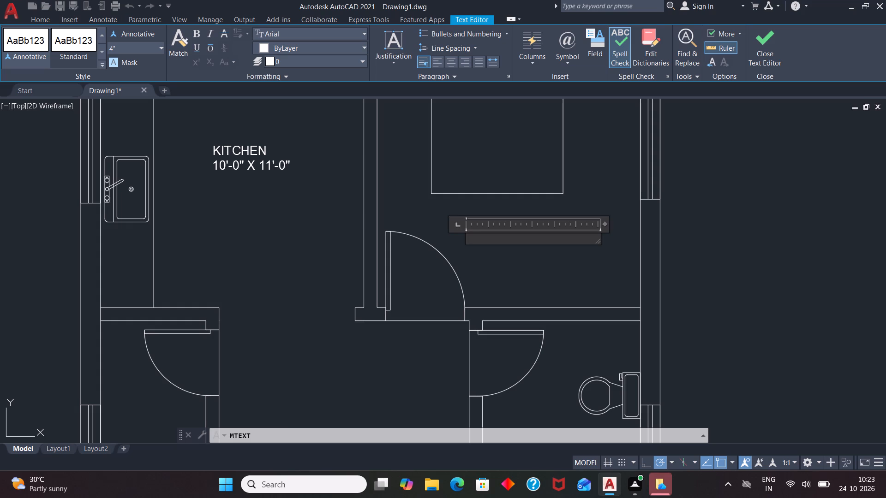
{"action": "type", "text": "BEDROOM -"}
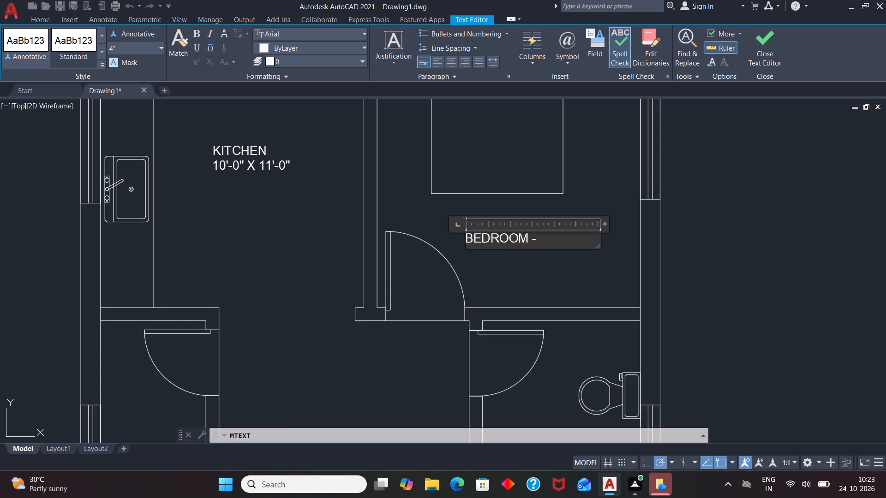
{"action": "key", "text": "1"}
{"action": "key", "text": "Return"}
{"action": "type", "text": "10'-"}
{"action": "type", "text": "0\" X"}
{"action": "key", "text": "space"}
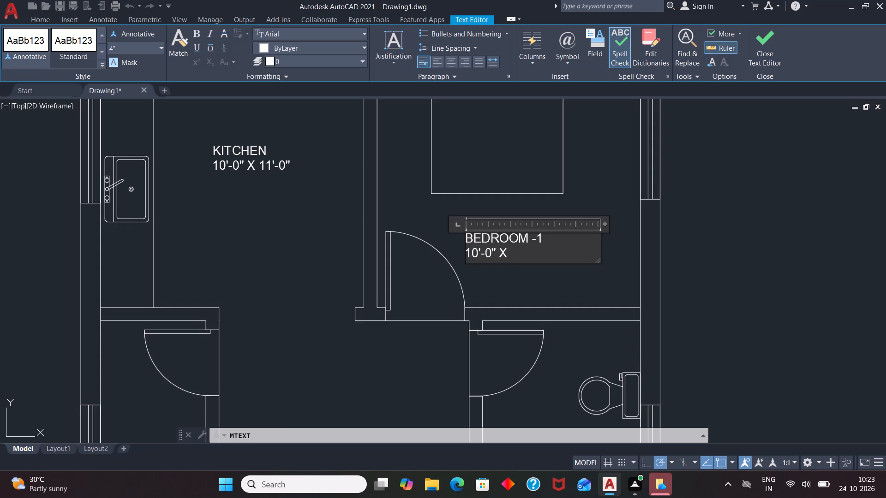
{"action": "type", "text": "11'-"}
{"action": "key", "text": "0"}
{"action": "key", "text": "shift+quotedbl"}
{"action": "left_click", "coordinate": [490, 285]}
Move the BEDROOM -1 label slightly east, away from the door swing.
{"action": "left_click", "coordinate": [493, 236]}
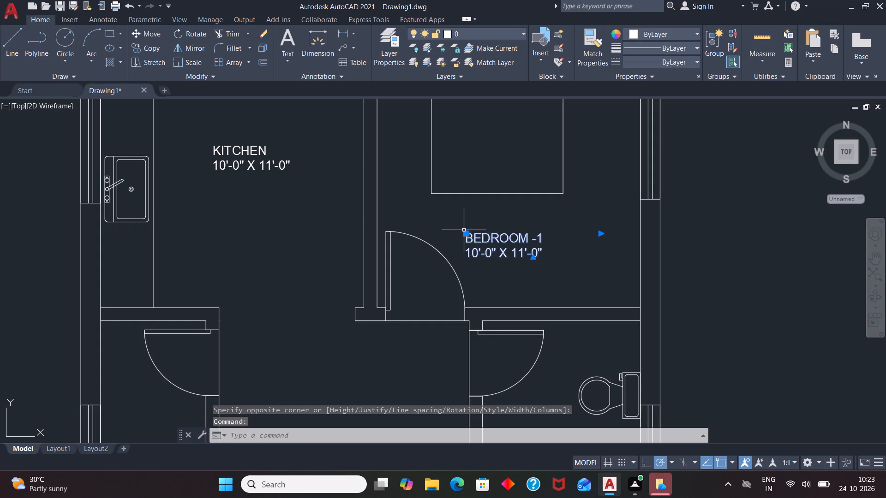
{"action": "left_click", "coordinate": [466, 233]}
{"action": "left_click", "coordinate": [481, 231]}
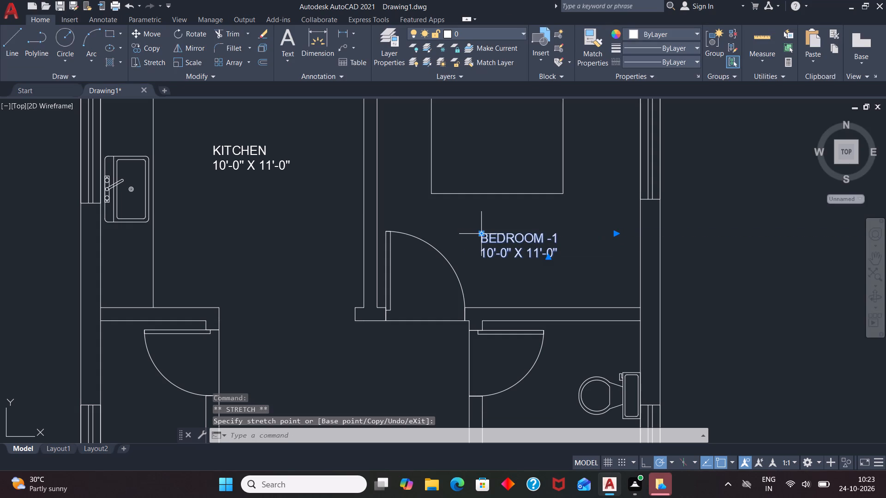
{"action": "key", "text": "Escape"}
Add a 4" high multiline text label reading "TOILET" over "6'-0" X 5'-0"" in the east toilet, southwest of the WC.
{"action": "scroll", "coordinate": [539, 172], "scroll_direction": "down", "scroll_amount": 1}
{"action": "scroll", "coordinate": [549, 242], "scroll_direction": "down", "scroll_amount": 1}
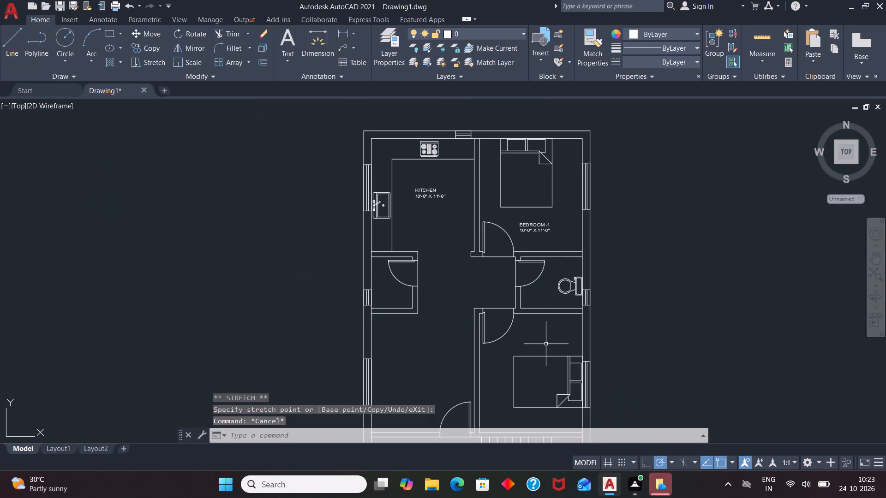
{"action": "scroll", "coordinate": [544, 349], "scroll_direction": "up", "scroll_amount": 2}
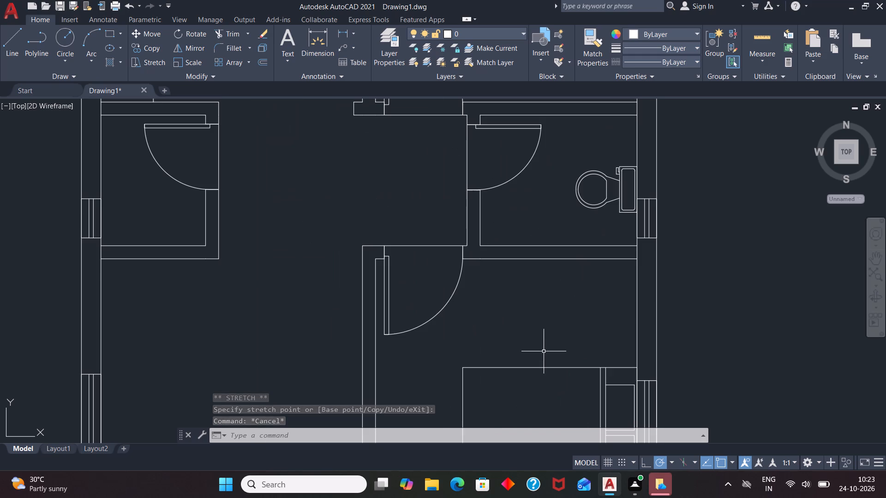
{"action": "key", "text": "t"}
{"action": "key", "text": "Return"}
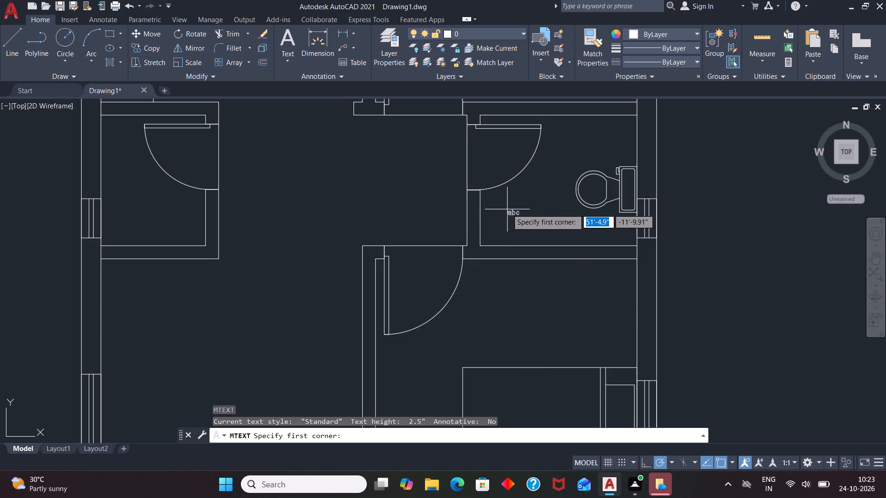
{"action": "left_click", "coordinate": [507, 208]}
{"action": "left_click", "coordinate": [575, 233]}
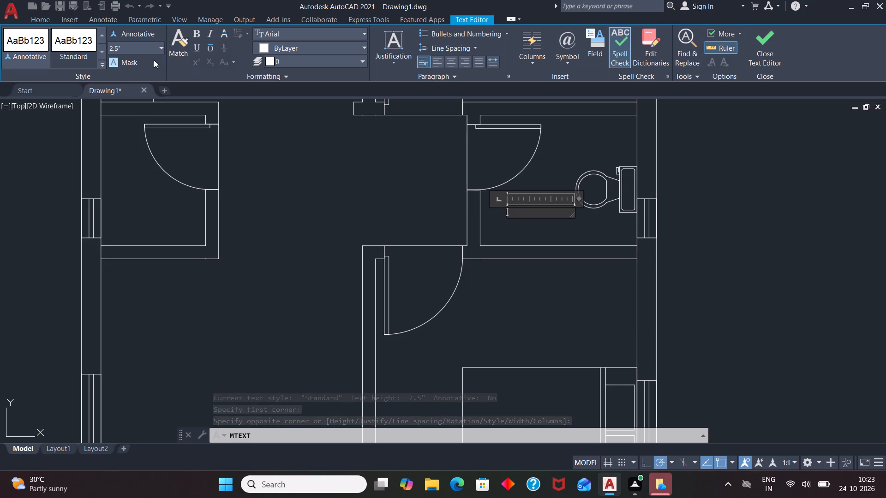
{"action": "left_click", "coordinate": [141, 49]}
{"action": "key", "text": "BackSpace"}
{"action": "key", "text": "4"}
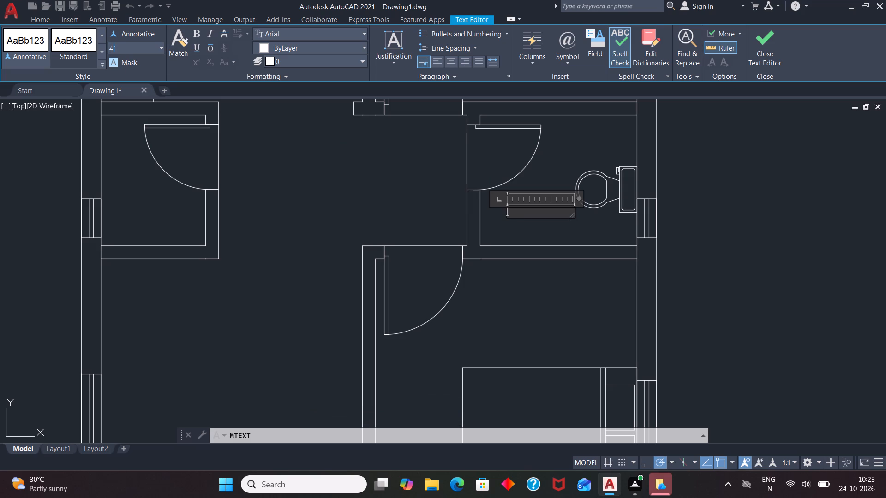
{"action": "key", "text": "Return"}
{"action": "type", "text": "TO"}
{"action": "type", "text": "IL"}
{"action": "key", "text": "e"}
{"action": "key", "text": "t"}
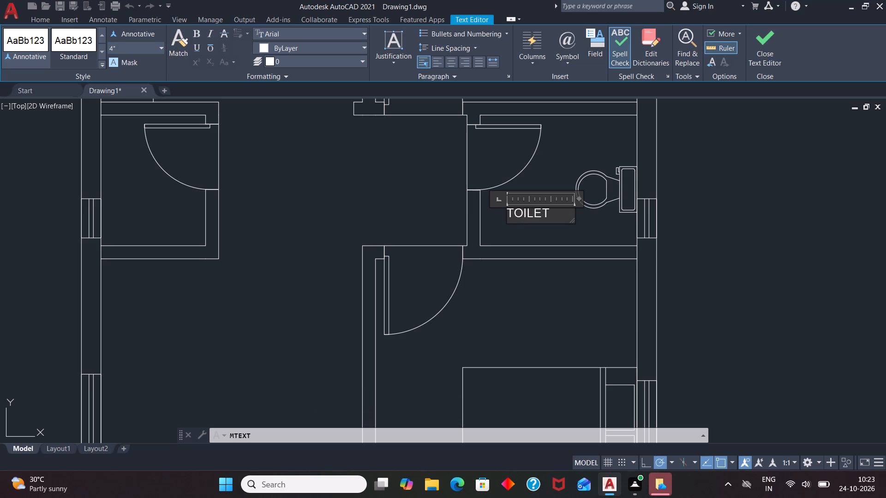
{"action": "key", "text": "Return"}
{"action": "key", "text": "6"}
{"action": "key", "text": "apostrophe"}
{"action": "type", "text": "-0"}
{"action": "key", "text": "shift+quotedbl"}
{"action": "key", "text": "space"}
{"action": "key", "text": "x"}
{"action": "key", "text": "space"}
{"action": "key", "text": "5"}
{"action": "key", "text": "apostrophe"}
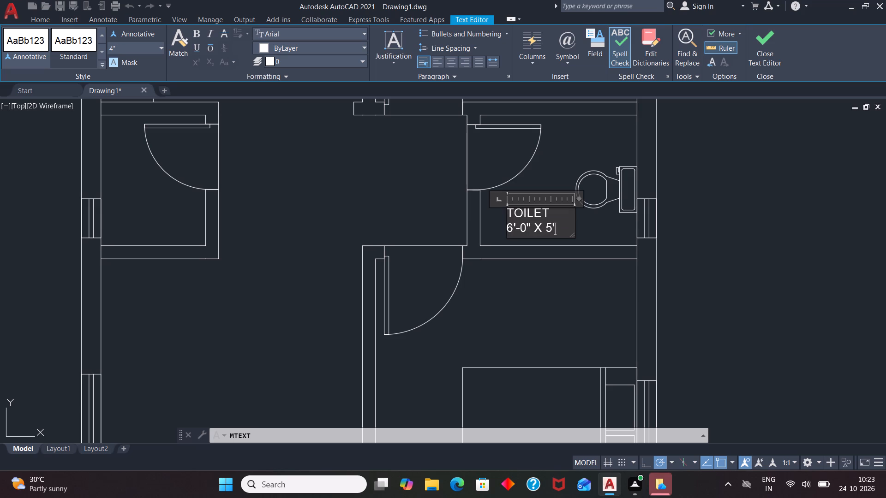
{"action": "key", "text": "minus"}
{"action": "key", "text": "0"}
{"action": "key", "text": "shift+quotedbl"}
{"action": "left_click", "coordinate": [522, 317]}
Add a 4" high multiline text label reading "BEDROOM -2" over "10'-0" X 11'-8"" above the bed in the south-east bedroom.
{"action": "scroll", "coordinate": [482, 201], "scroll_direction": "down", "scroll_amount": 1}
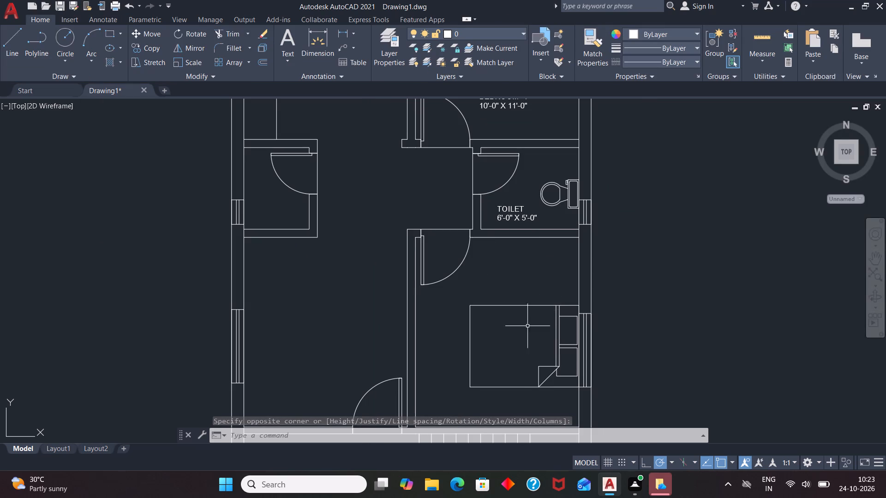
{"action": "key", "text": "t"}
{"action": "key", "text": "Return"}
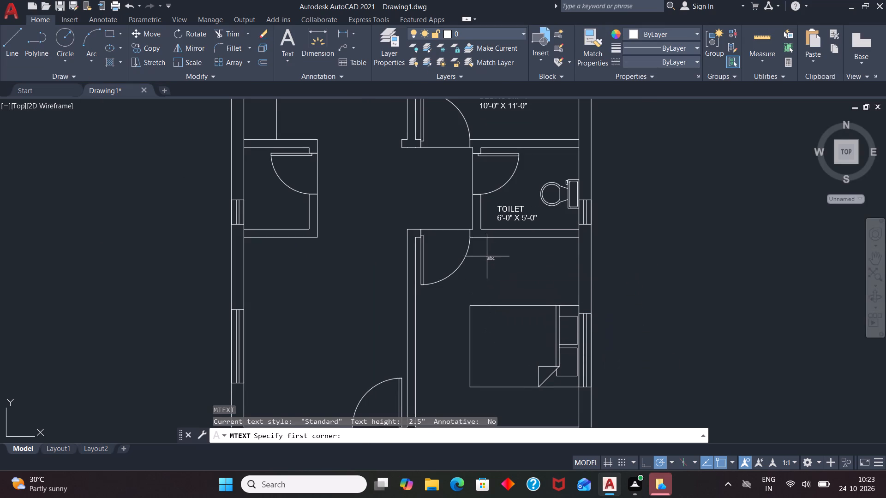
{"action": "left_click", "coordinate": [487, 256]}
{"action": "left_click", "coordinate": [557, 285]}
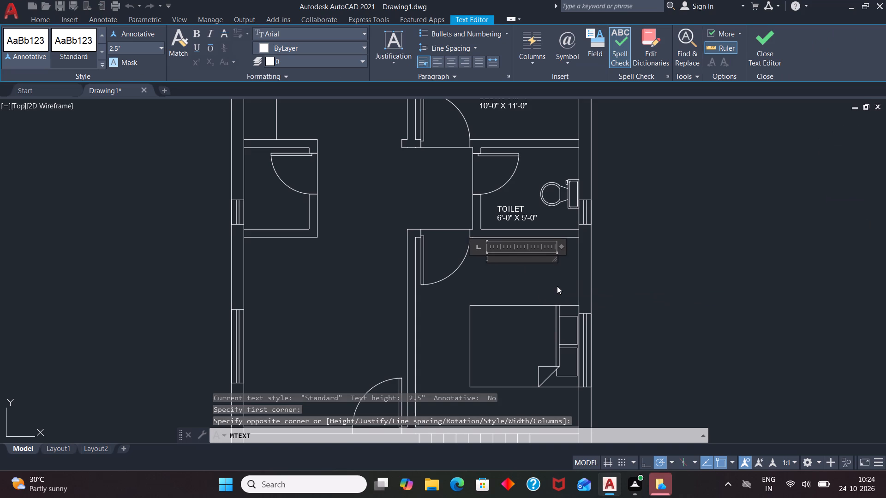
{"action": "left_click", "coordinate": [143, 49]}
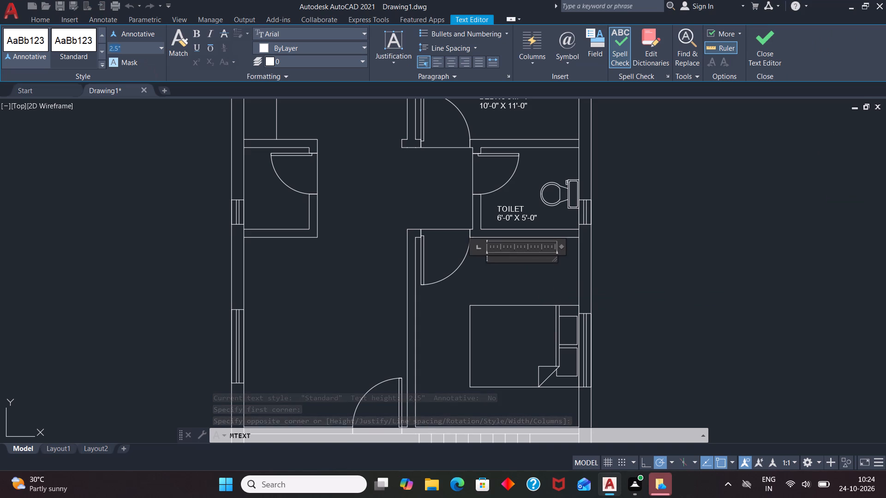
{"action": "key", "text": "BackSpace"}
{"action": "key", "text": "4"}
{"action": "key", "text": "Return"}
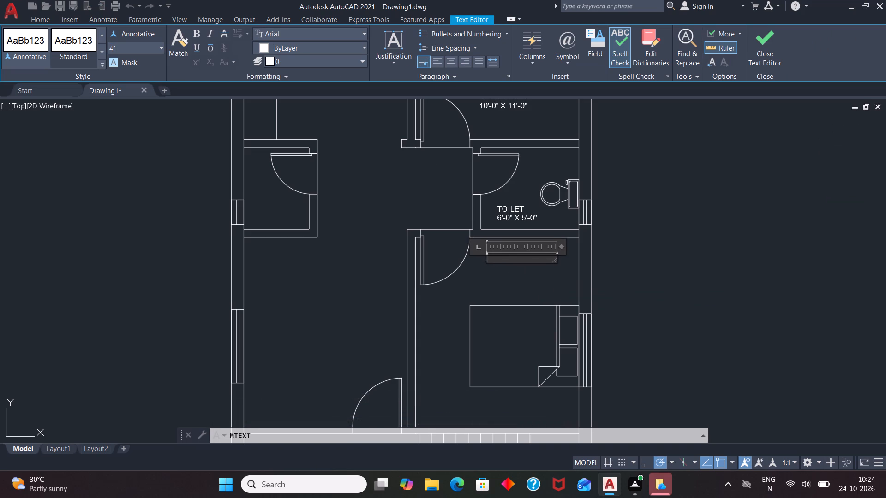
{"action": "key", "text": "b"}
{"action": "key", "text": "e"}
{"action": "type", "text": "DR"}
{"action": "type", "text": "OOM -"}
{"action": "key", "text": "2"}
{"action": "key", "text": "Return"}
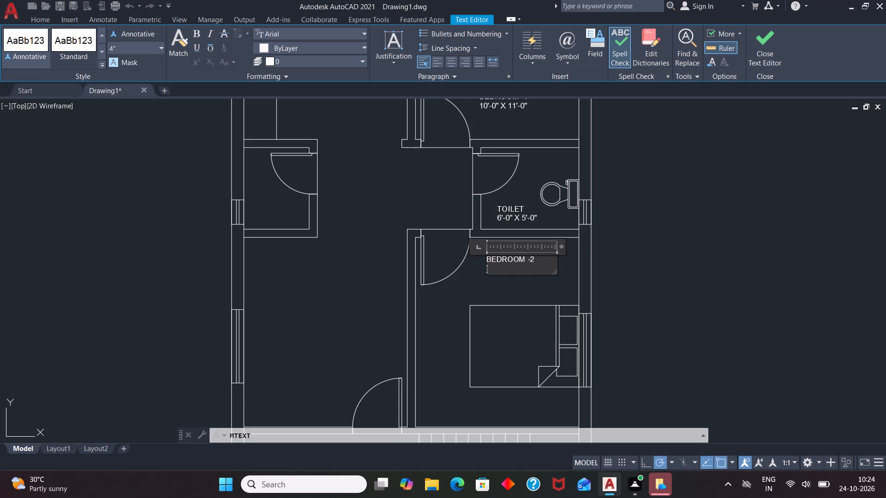
{"action": "type", "text": "10'-0\" X"}
{"action": "key", "text": "space"}
{"action": "type", "text": "11'-"}
{"action": "type", "text": "8\""}
{"action": "left_click", "coordinate": [431, 291]}
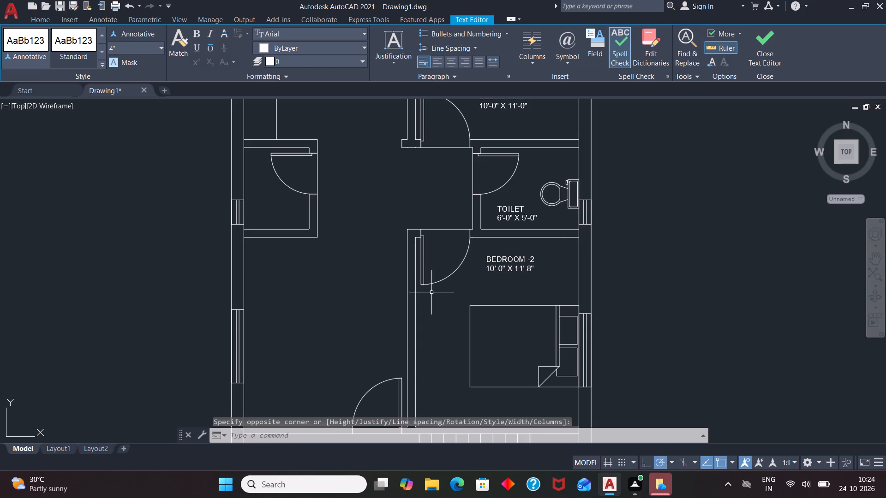
Add a 4" high multiline text label reading "UP" at the tail of the staircase direction arrow.
{"action": "scroll", "coordinate": [485, 225], "scroll_direction": "down", "scroll_amount": 2}
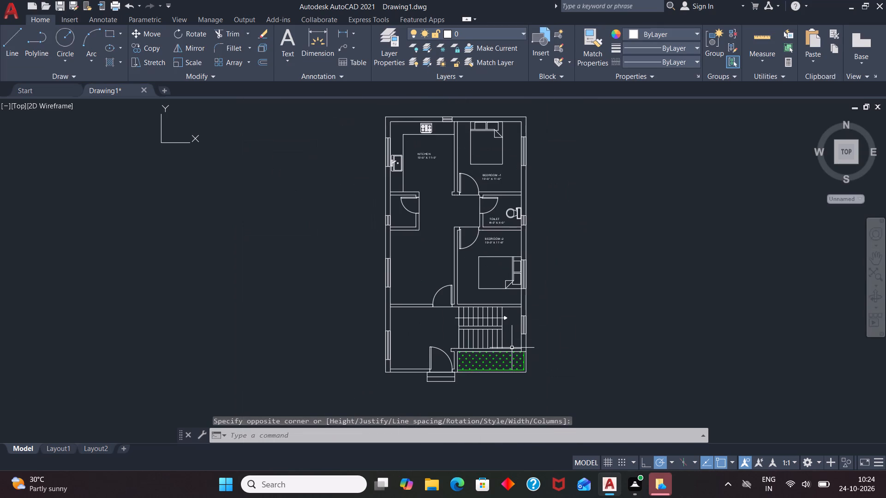
{"action": "scroll", "coordinate": [512, 348], "scroll_direction": "up", "scroll_amount": 3}
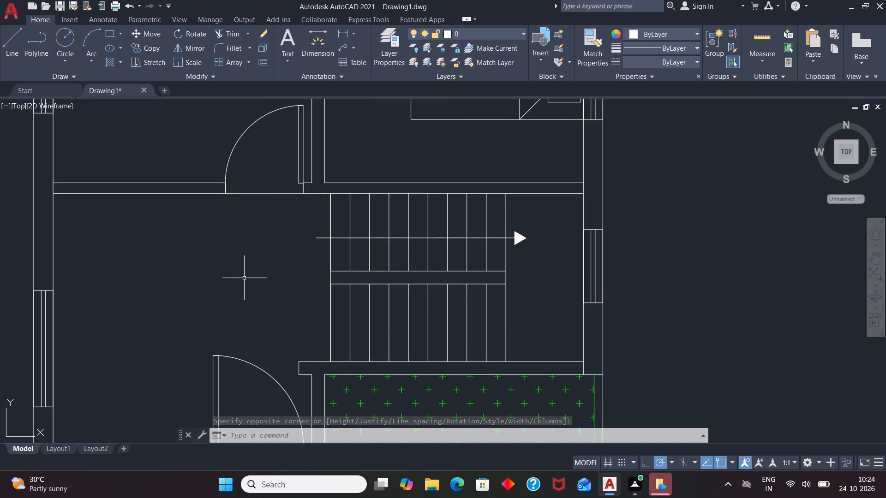
{"action": "key", "text": "t"}
{"action": "key", "text": "Return"}
{"action": "scroll", "coordinate": [316, 248], "scroll_direction": "up", "scroll_amount": 2}
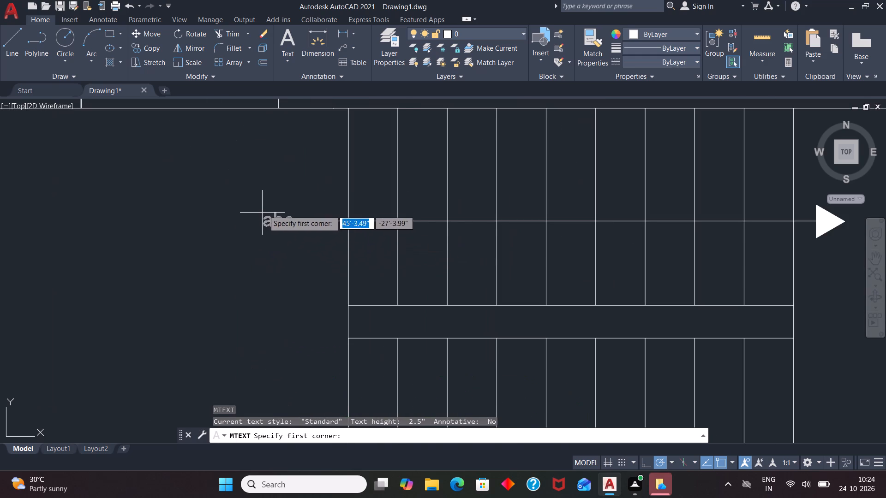
{"action": "left_click", "coordinate": [266, 207]}
{"action": "left_click", "coordinate": [303, 239]}
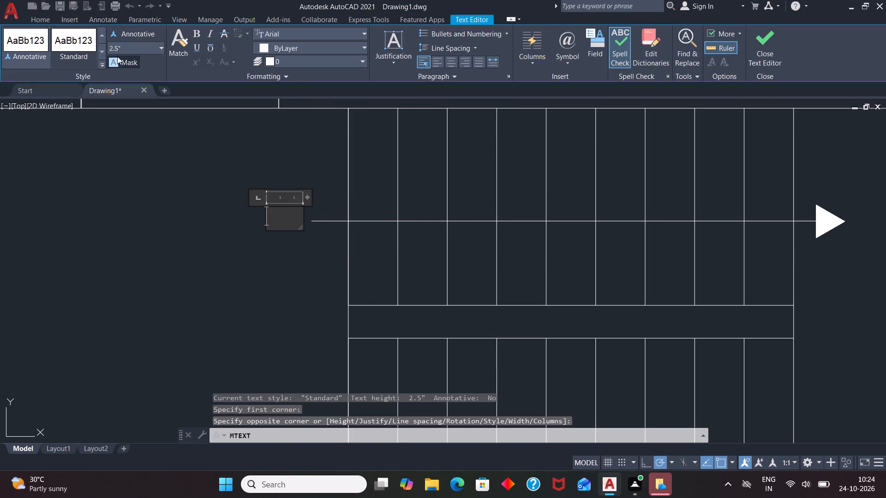
{"action": "left_click", "coordinate": [140, 49]}
{"action": "key", "text": "BackSpace"}
{"action": "key", "text": "4"}
{"action": "key", "text": "Return"}
{"action": "type", "text": "UP"}
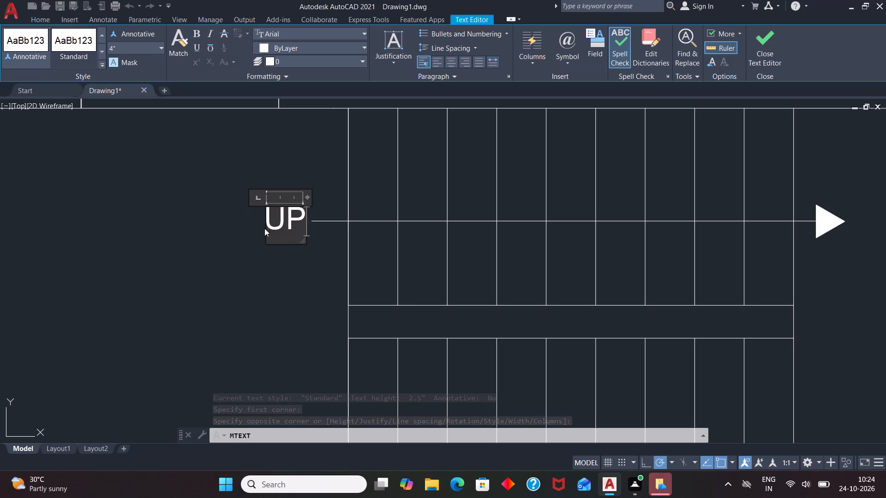
{"action": "left_click", "coordinate": [305, 293]}
Add a vertical linear dimension for the lower stair flight's width, just east of its last tread.
{"action": "scroll", "coordinate": [371, 232], "scroll_direction": "down", "scroll_amount": 2}
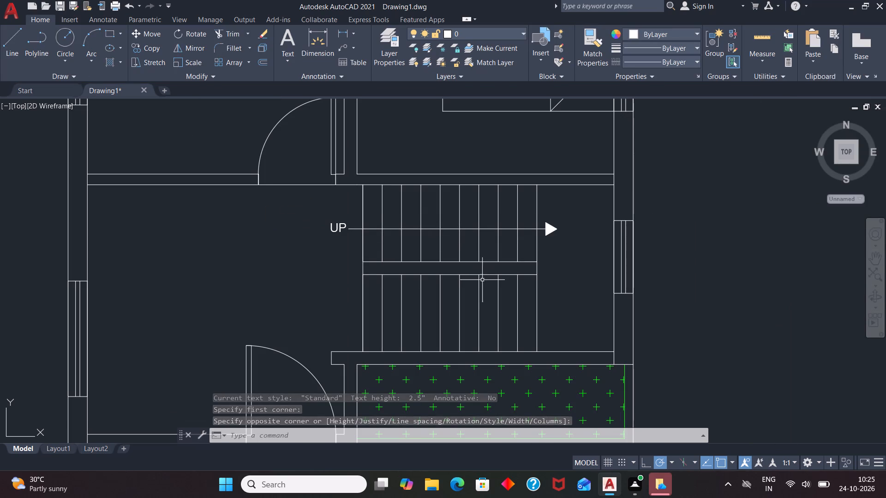
{"action": "key", "text": "d"}
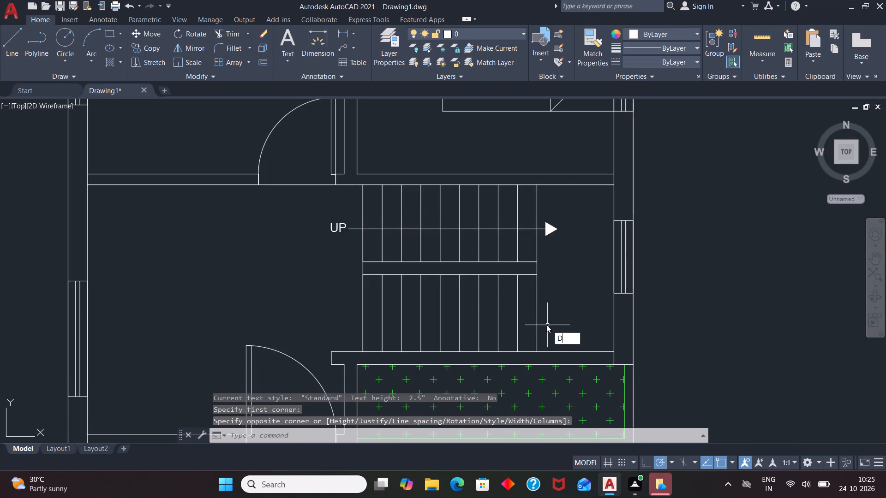
{"action": "key", "text": "l"}
{"action": "key", "text": "i"}
{"action": "key", "text": "Return"}
{"action": "left_click", "coordinate": [541, 280]}
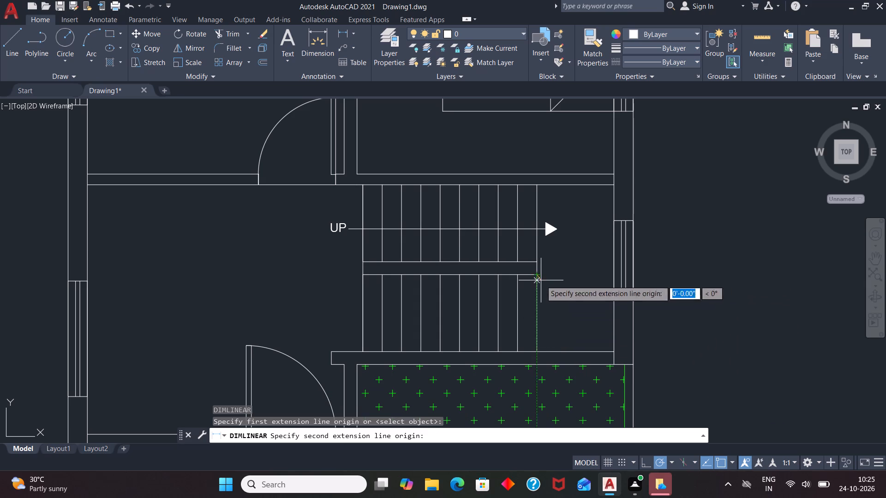
{"action": "left_click", "coordinate": [536, 350]}
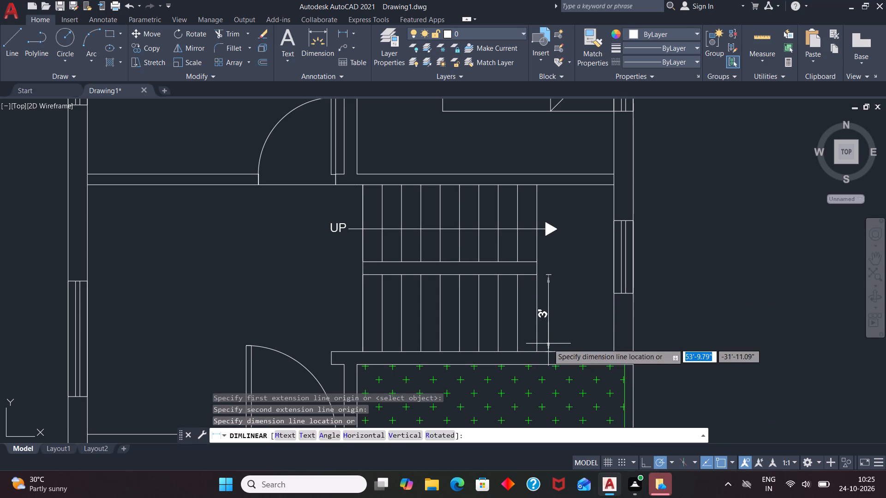
{"action": "left_click", "coordinate": [549, 344]}
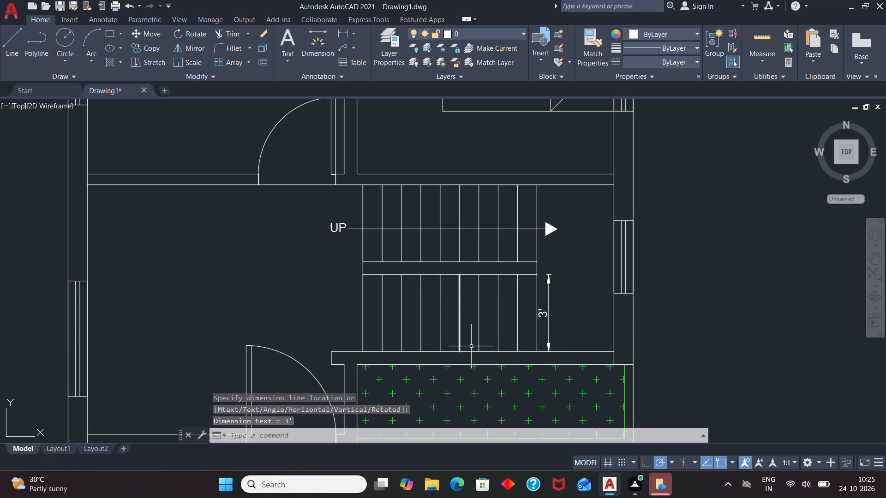
Add a horizontal linear dimension along the wall south of the stairs, from its west end to the east wall's inner face.
{"action": "key", "text": "space"}
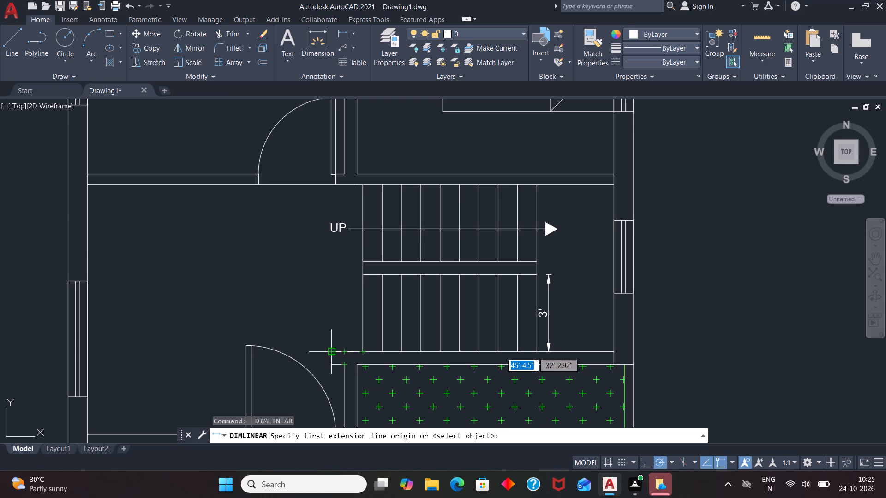
{"action": "left_click", "coordinate": [331, 352]}
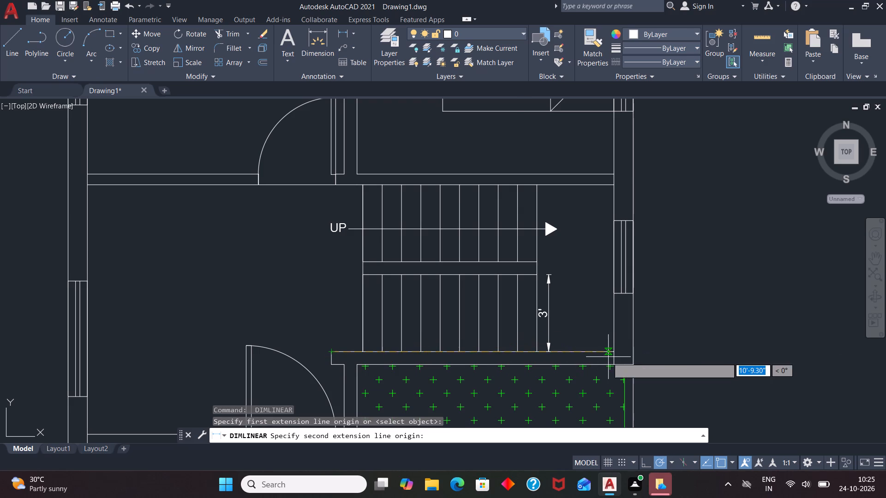
{"action": "left_click", "coordinate": [613, 352]}
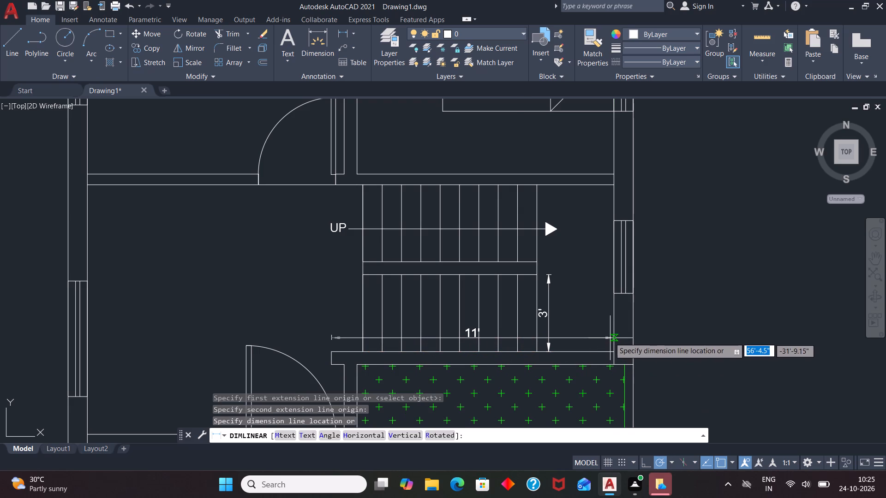
{"action": "left_click", "coordinate": [610, 338]}
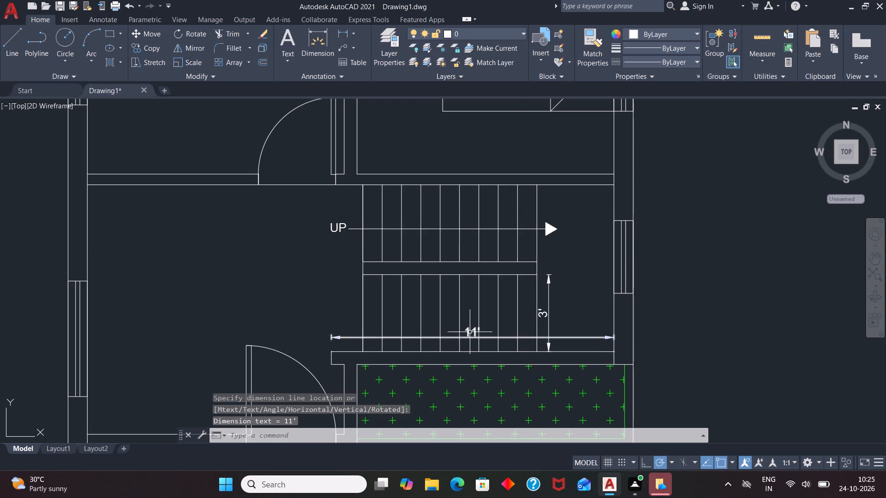
Override the horizontal staircase dimension's text to read 10'.
{"action": "double_click", "coordinate": [470, 332]}
{"action": "key", "text": "Delete"}
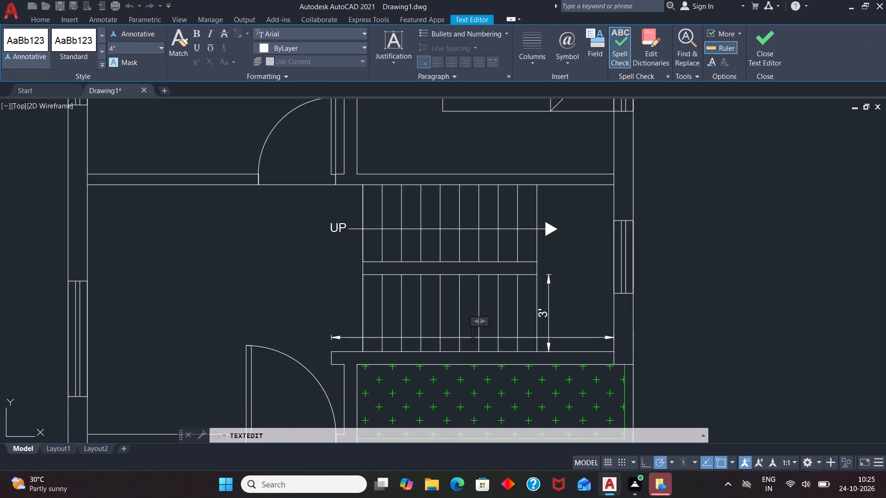
{"action": "key", "text": "1"}
{"action": "type", "text": "0'"}
{"action": "left_click", "coordinate": [566, 294]}
{"action": "key", "text": "Escape"}
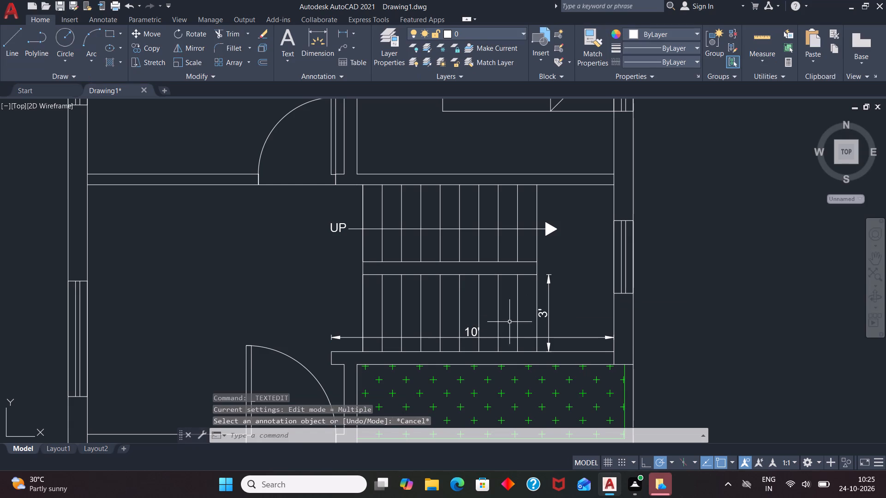
Add a vertical linear dimension for the staircase area's full inner depth, placed near the east wall's inner face.
{"action": "key", "text": "d"}
{"action": "type", "text": "LI"}
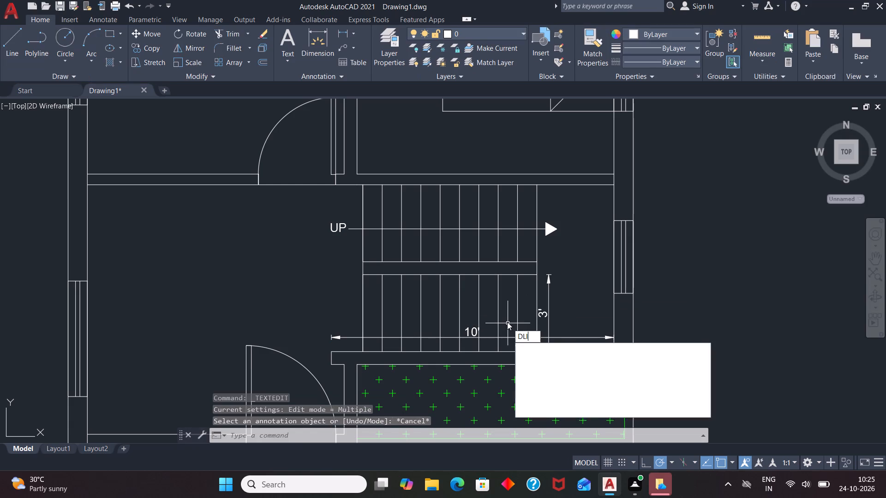
{"action": "key", "text": "Return"}
{"action": "left_click", "coordinate": [611, 188]}
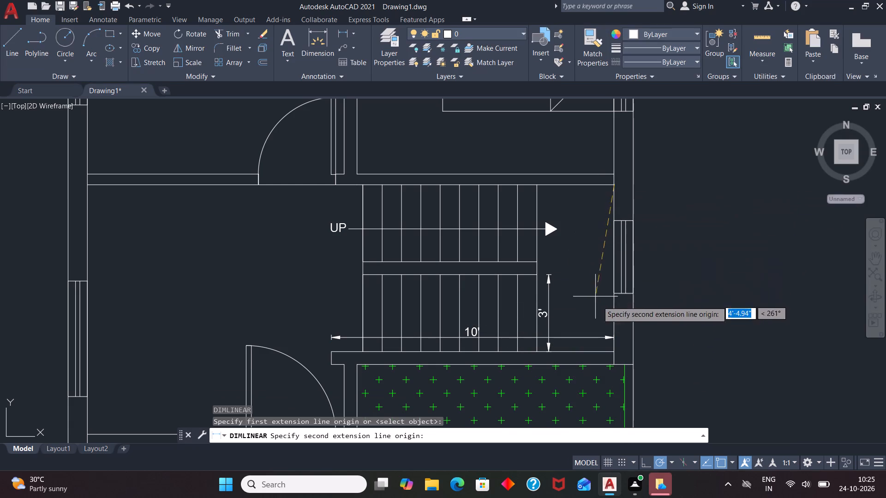
{"action": "left_click", "coordinate": [613, 351]}
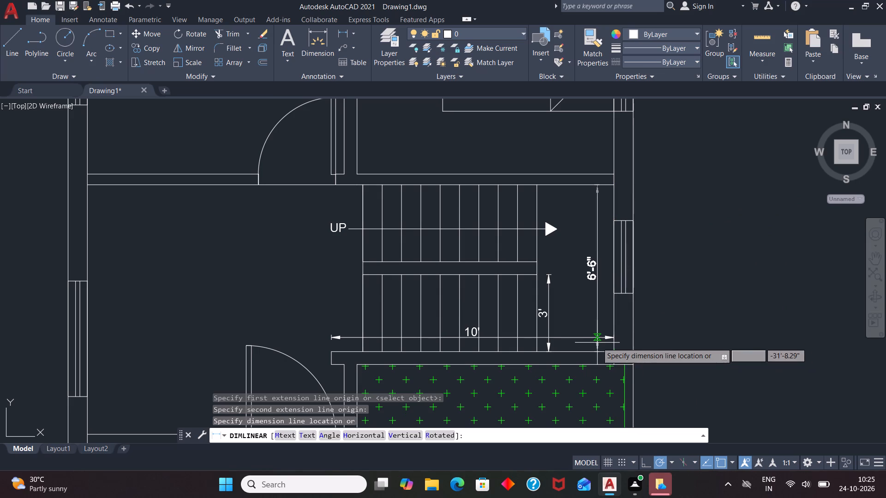
{"action": "left_click", "coordinate": [598, 343]}
Add a 4" high multiline text label in the hatched area south of the stairs reading GARDEN, with 10'-1" X 4'-0" beneath.
{"action": "scroll", "coordinate": [632, 254], "scroll_direction": "down", "scroll_amount": 2}
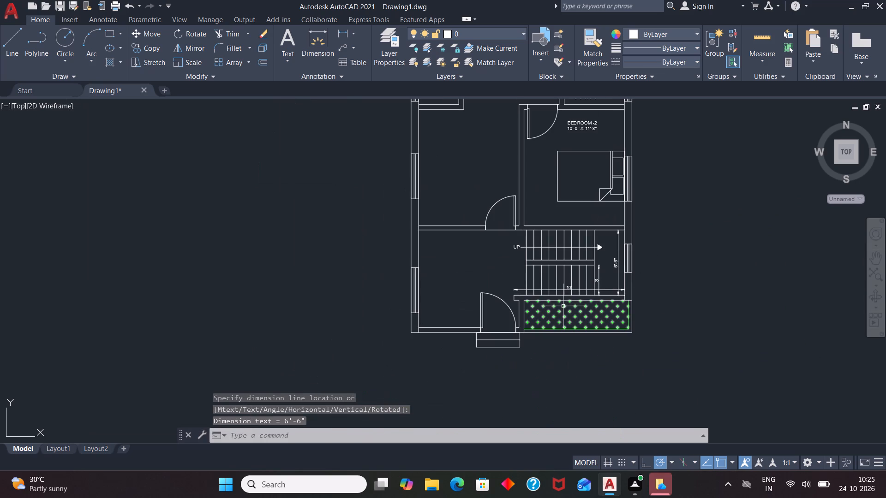
{"action": "scroll", "coordinate": [593, 335], "scroll_direction": "up", "scroll_amount": 2}
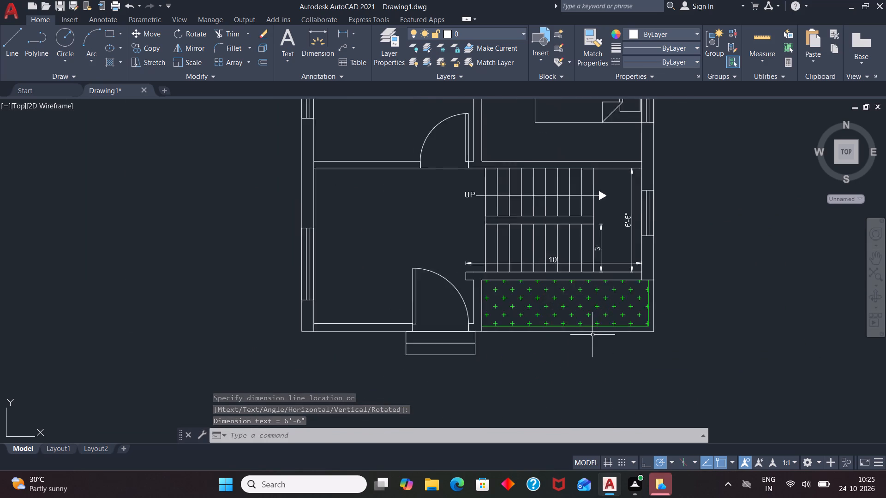
{"action": "key", "text": "t"}
{"action": "key", "text": "Return"}
{"action": "scroll", "coordinate": [541, 285], "scroll_direction": "up", "scroll_amount": 4}
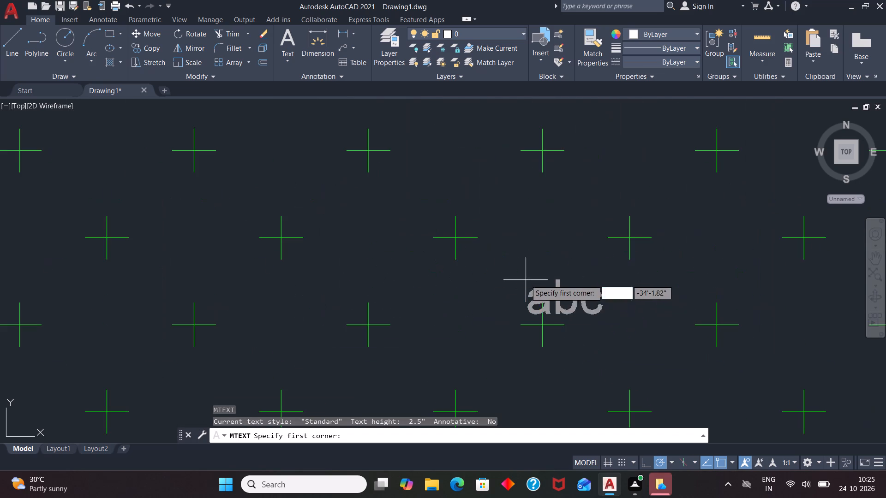
{"action": "left_click_drag", "start_coordinate": [419, 244], "coordinate": [427, 259]}
{"action": "scroll", "coordinate": [589, 321], "scroll_direction": "down", "scroll_amount": 4}
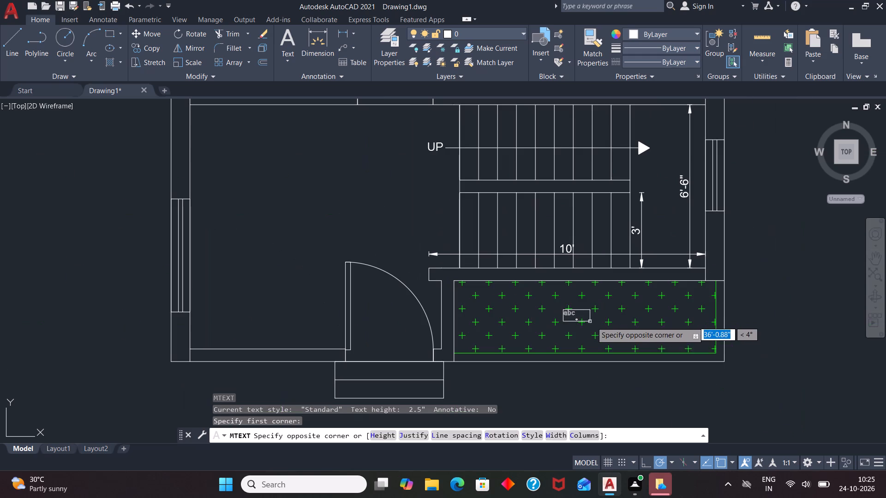
{"action": "left_click", "coordinate": [630, 331]}
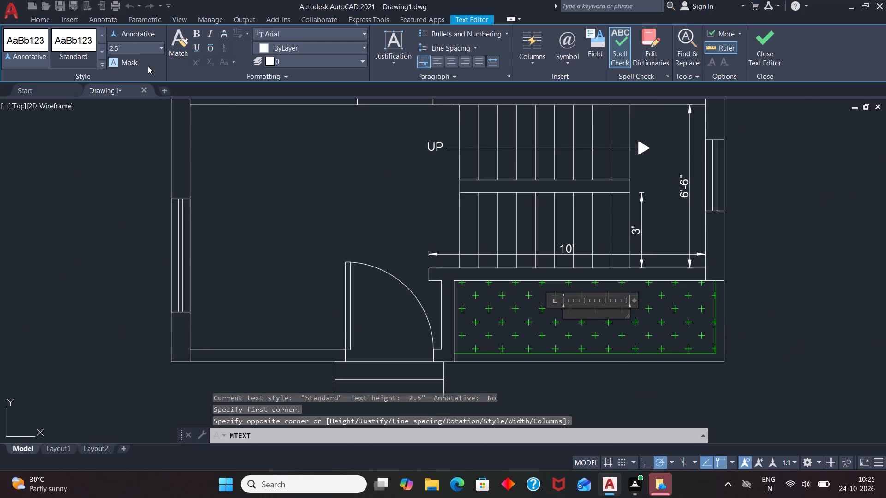
{"action": "left_click", "coordinate": [143, 47]}
{"action": "key", "text": "BackSpace"}
{"action": "key", "text": "4"}
{"action": "key", "text": "Return"}
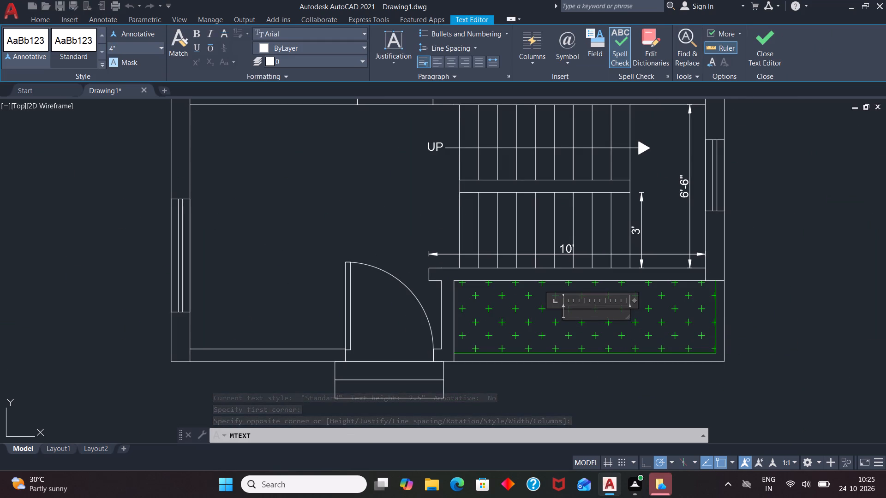
{"action": "type", "text": "GARDEN"}
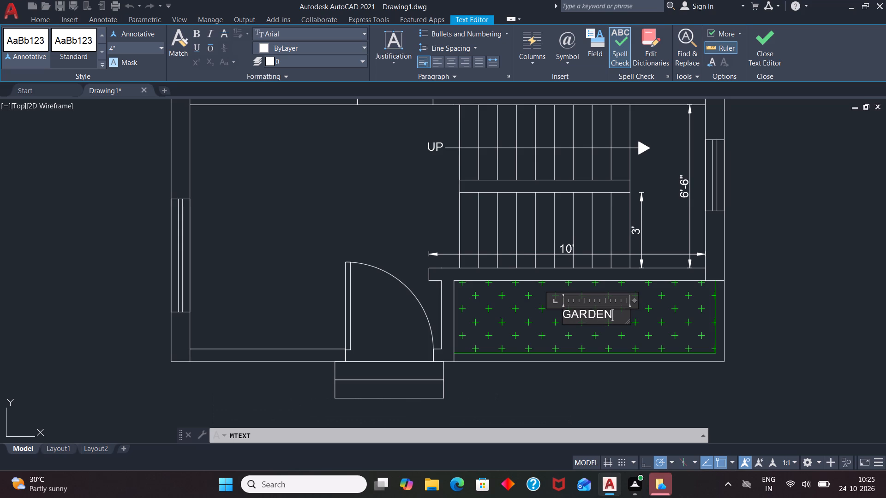
{"action": "key", "text": "Return"}
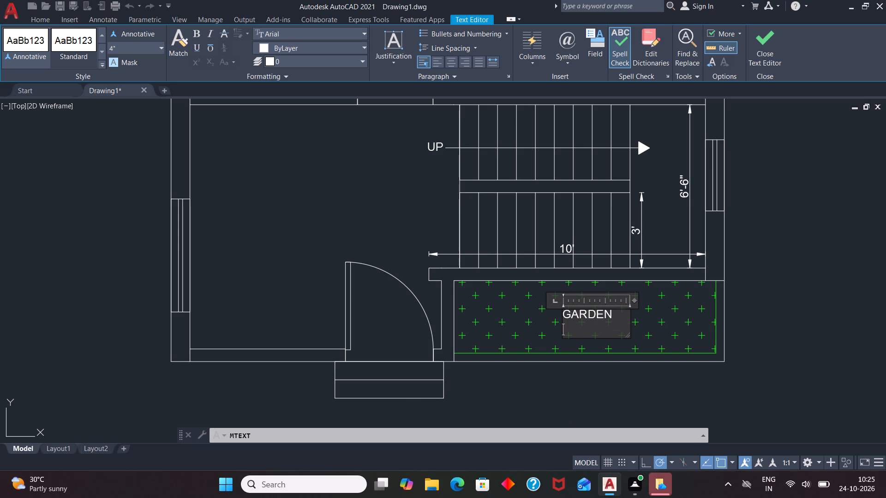
{"action": "type", "text": "10'-1\" X"}
{"action": "key", "text": "space"}
{"action": "type", "text": "4'-0\""}
{"action": "left_click", "coordinate": [551, 379]}
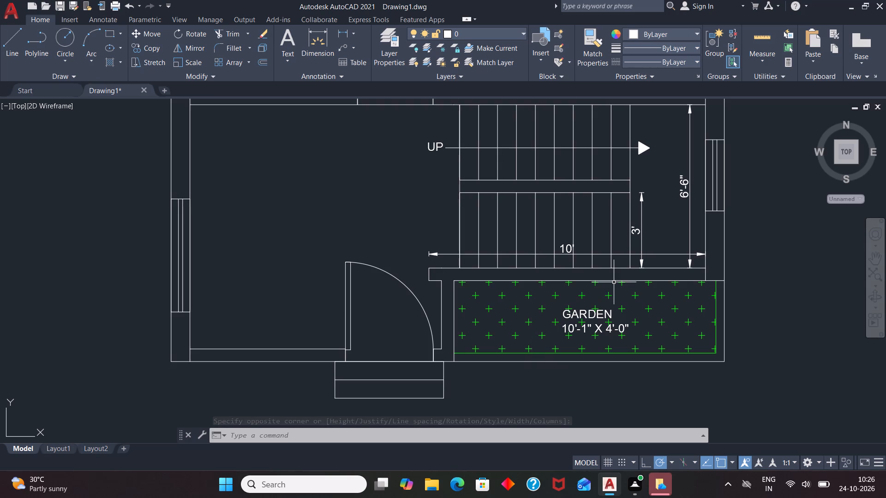
Add a 4" high multiline text label reading ENTRY inside the swing of the main entrance door.
{"action": "scroll", "coordinate": [614, 282], "scroll_direction": "down", "scroll_amount": 2}
{"action": "key", "text": "t"}
{"action": "key", "text": "Return"}
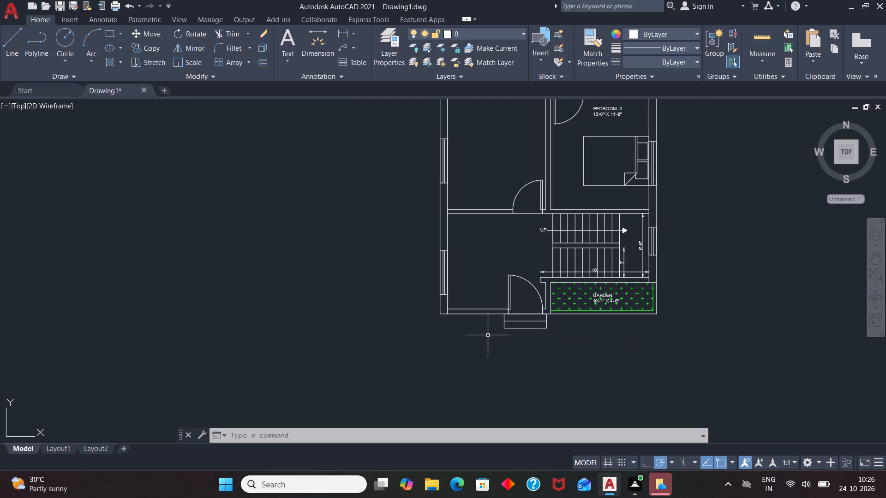
{"action": "scroll", "coordinate": [482, 339], "scroll_direction": "up", "scroll_amount": 2}
{"action": "left_click", "coordinate": [568, 255]}
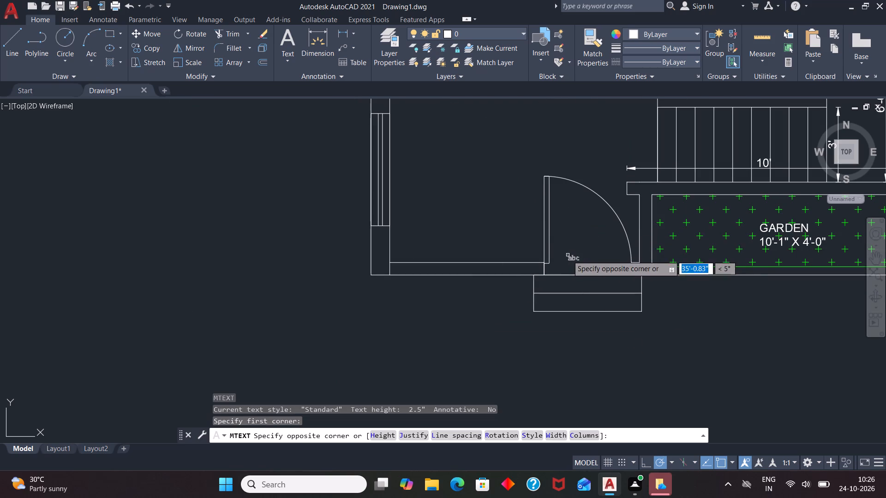
{"action": "left_click", "coordinate": [605, 267]}
{"action": "left_click", "coordinate": [130, 45]}
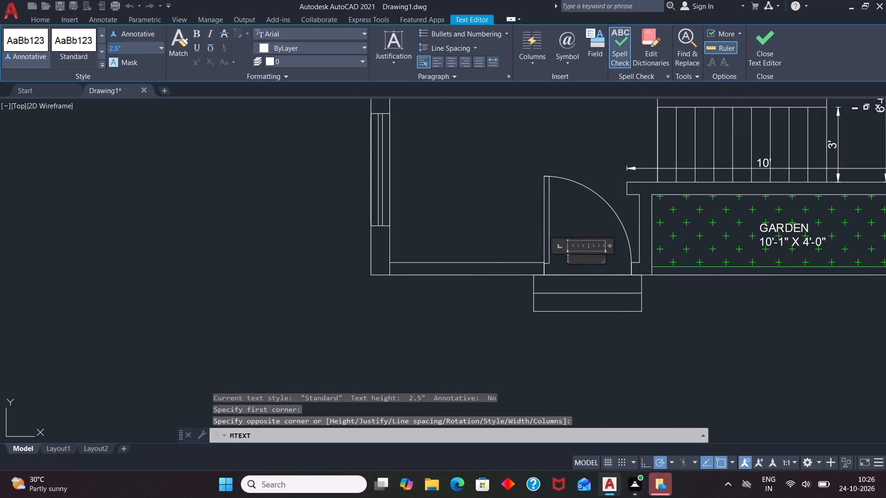
{"action": "key", "text": "BackSpace"}
{"action": "key", "text": "4"}
{"action": "key", "text": "Return"}
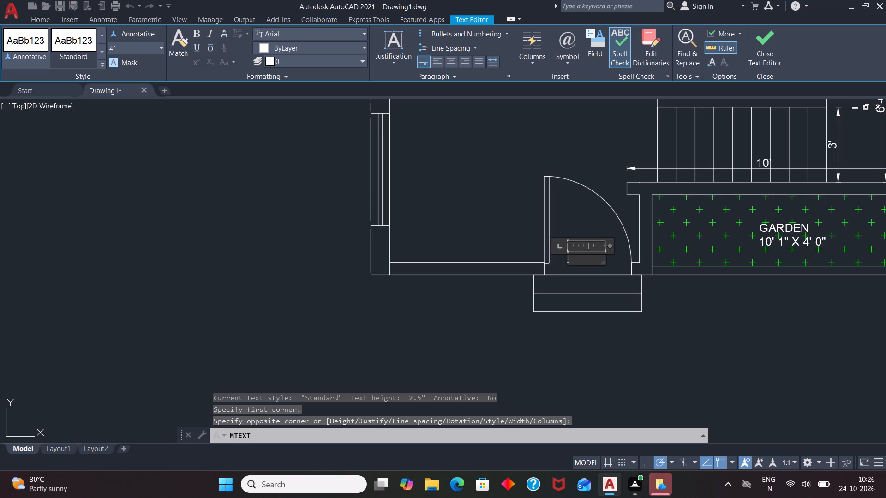
{"action": "type", "text": "ENT"}
{"action": "type", "text": "RY"}
{"action": "left_click", "coordinate": [482, 370]}
{"action": "key", "text": "Escape"}
Label the room west of the stairs with 4" high multiline text reading GENTS SIT OUT, with 10'-0" X 11'-8" beneath.
{"action": "scroll", "coordinate": [551, 305], "scroll_direction": "down", "scroll_amount": 1}
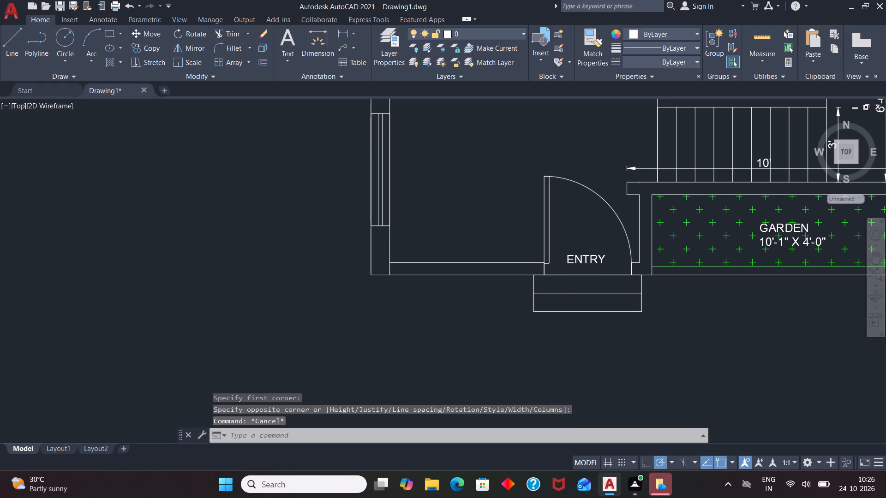
{"action": "scroll", "coordinate": [551, 249], "scroll_direction": "down", "scroll_amount": 2}
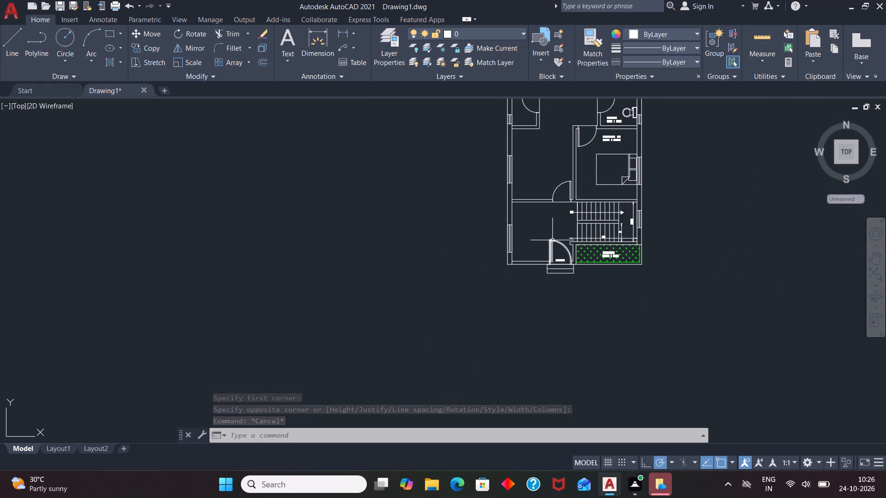
{"action": "scroll", "coordinate": [552, 240], "scroll_direction": "up", "scroll_amount": 1}
{"action": "key", "text": "t"}
{"action": "key", "text": "Return"}
{"action": "scroll", "coordinate": [533, 218], "scroll_direction": "up", "scroll_amount": 2}
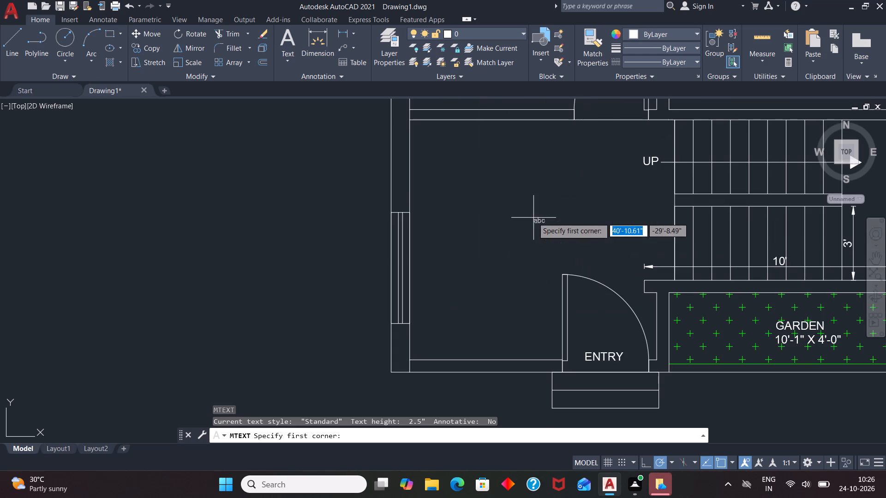
{"action": "left_click", "coordinate": [433, 185]}
{"action": "left_click", "coordinate": [584, 255]}
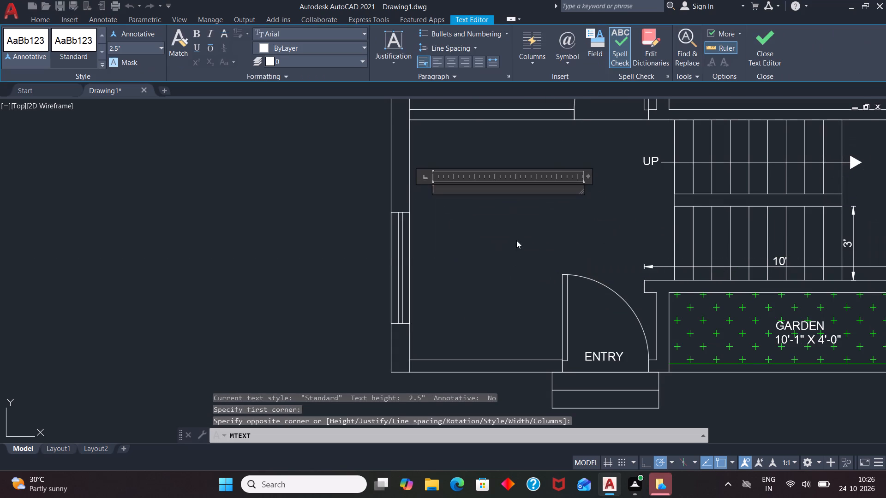
{"action": "left_click", "coordinate": [155, 49]}
{"action": "key", "text": "BackSpace"}
{"action": "key", "text": "4"}
{"action": "key", "text": "Return"}
{"action": "type", "text": "GENT"}
{"action": "type", "text": "S"}
{"action": "key", "text": "space"}
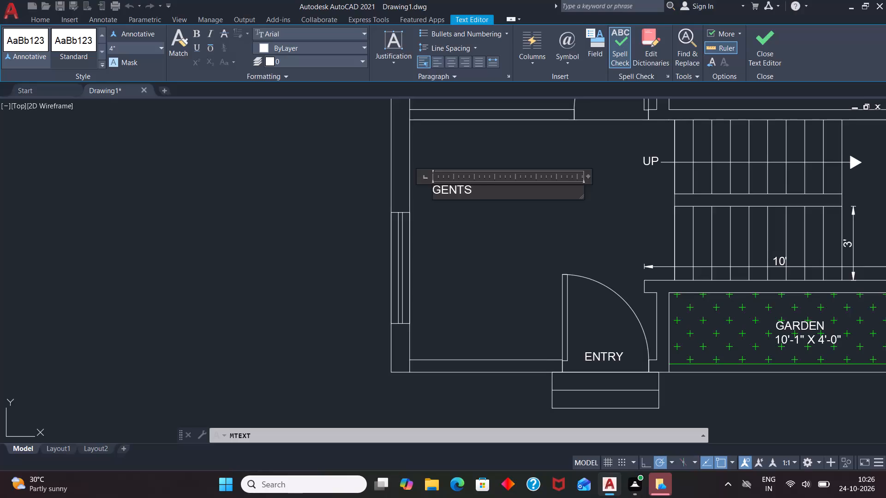
{"action": "type", "text": "SI"}
{"action": "key", "text": "t"}
{"action": "key", "text": "space"}
{"action": "type", "text": "OUT"}
{"action": "key", "text": "Return"}
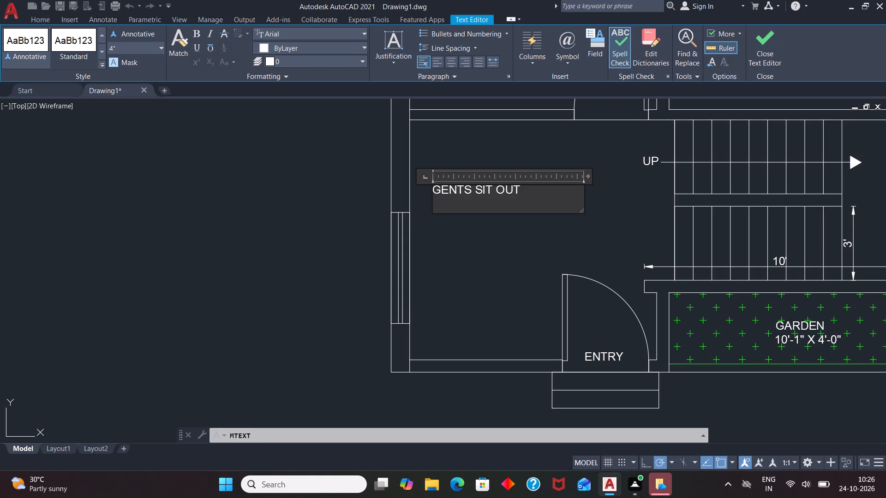
{"action": "type", "text": "10'-0\" X"}
{"action": "key", "text": "space"}
{"action": "type", "text": "11'-8\""}
{"action": "left_click", "coordinate": [511, 289]}
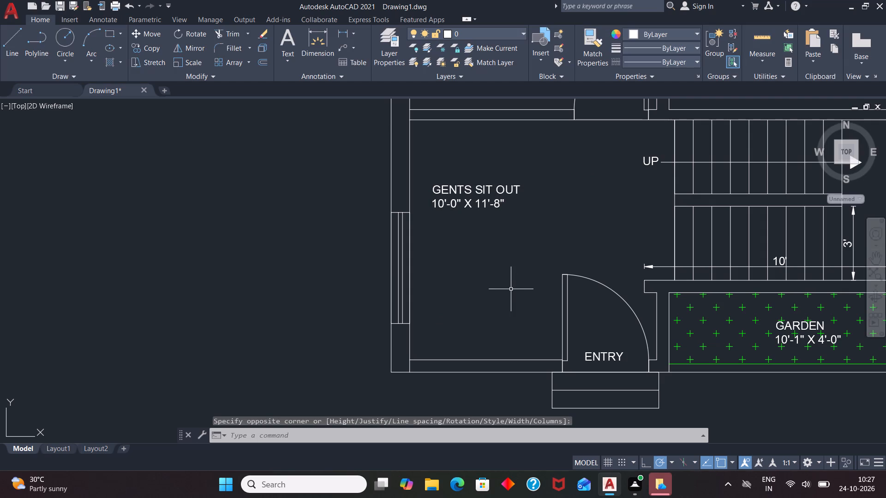
Label the room north of the gents sit out with 4" high multiline text reading LIVING & DINING, with 10'-0" X 11'-8" beneath.
{"action": "scroll", "coordinate": [513, 307], "scroll_direction": "down", "scroll_amount": 2}
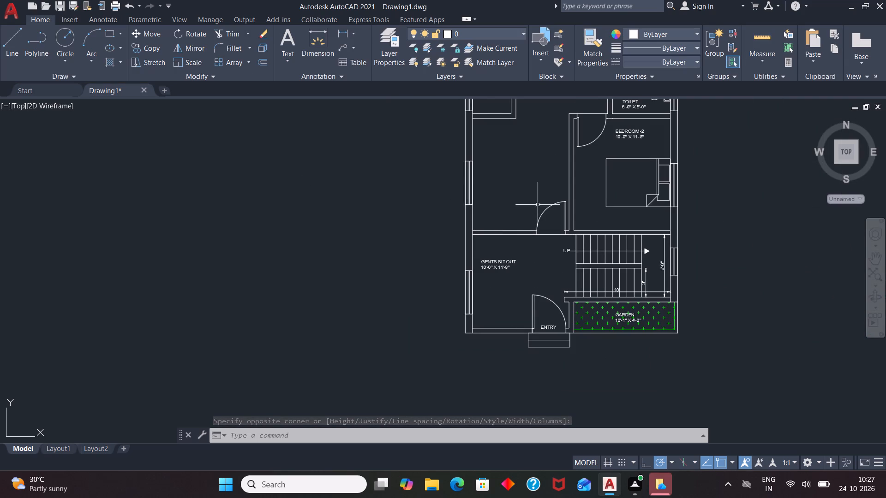
{"action": "key", "text": "t"}
{"action": "key", "text": "Return"}
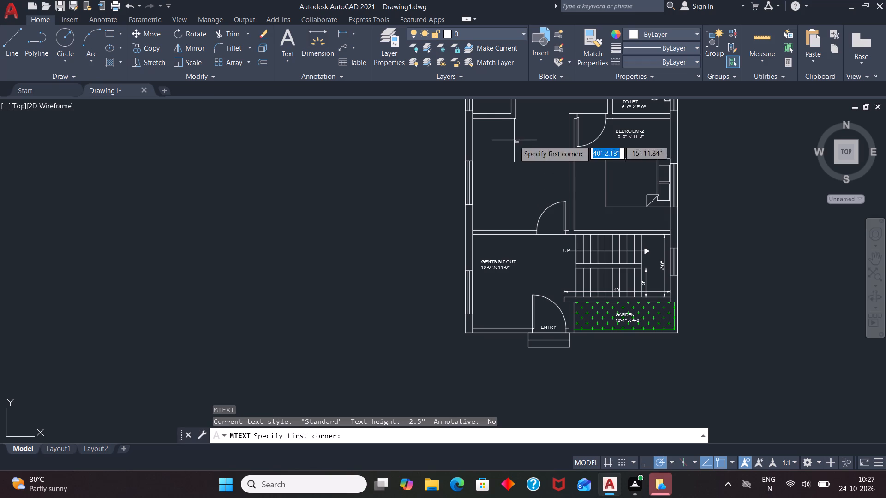
{"action": "left_click", "coordinate": [491, 164]}
{"action": "left_click", "coordinate": [559, 179]}
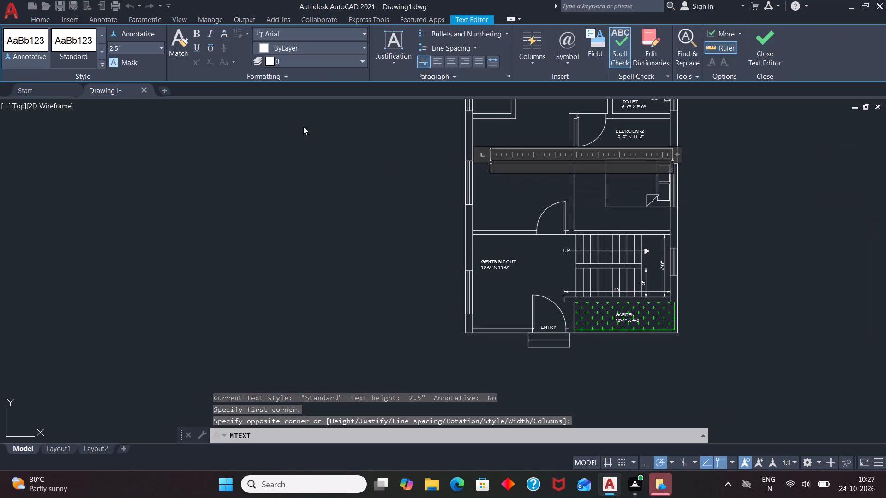
{"action": "left_click", "coordinate": [155, 46]}
{"action": "key", "text": "BackSpace"}
{"action": "key", "text": "4"}
{"action": "key", "text": "Return"}
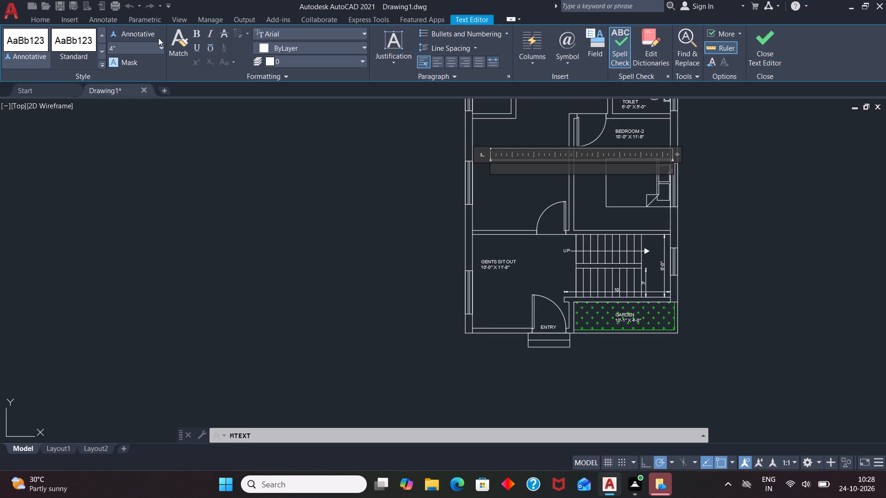
{"action": "left_click", "coordinate": [158, 38]}
{"action": "type", "text": "LIVING"}
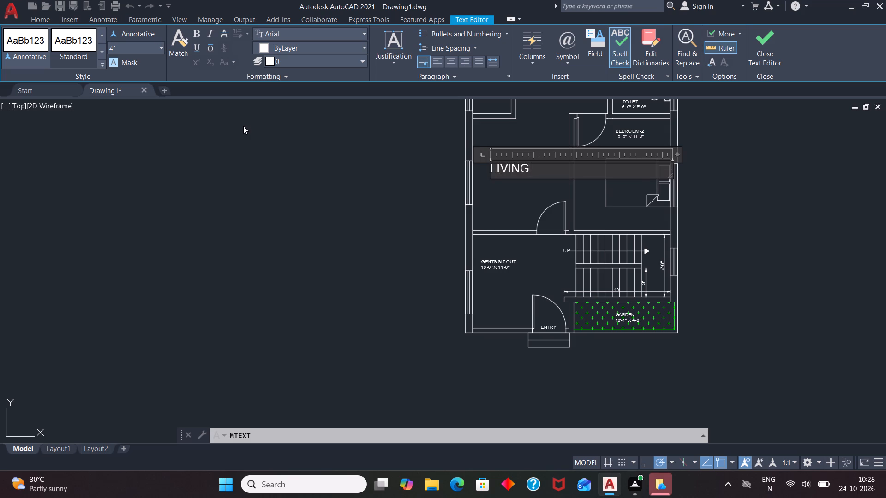
{"action": "key", "text": "space"}
{"action": "type", "text": "&"}
{"action": "key", "text": "space"}
{"action": "type", "text": "DINING"}
{"action": "key", "text": "Return"}
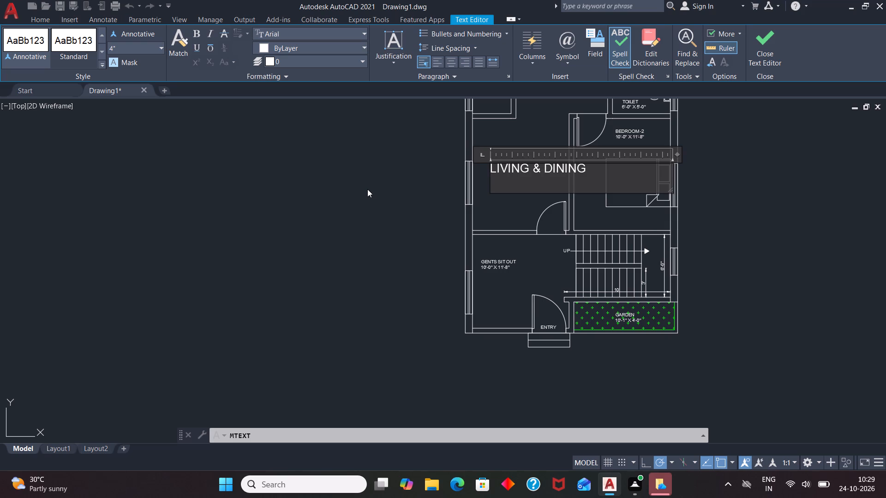
{"action": "type", "text": "10'-0\" X"}
{"action": "key", "text": "space"}
{"action": "type", "text": "11"}
{"action": "type", "text": "'-8\""}
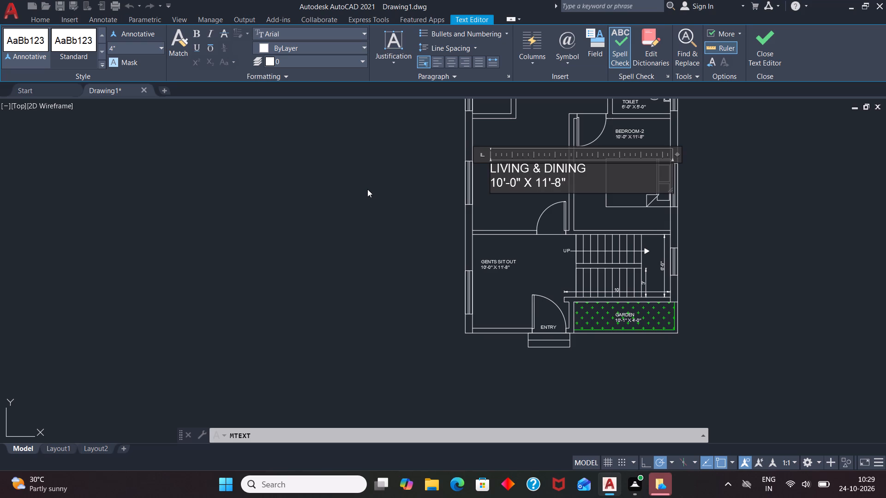
{"action": "left_click", "coordinate": [496, 287]}
Edit the GENTS SIT OUT label so its size line reads 10'-0" X 11'-0".
{"action": "scroll", "coordinate": [504, 267], "scroll_direction": "up", "scroll_amount": 4}
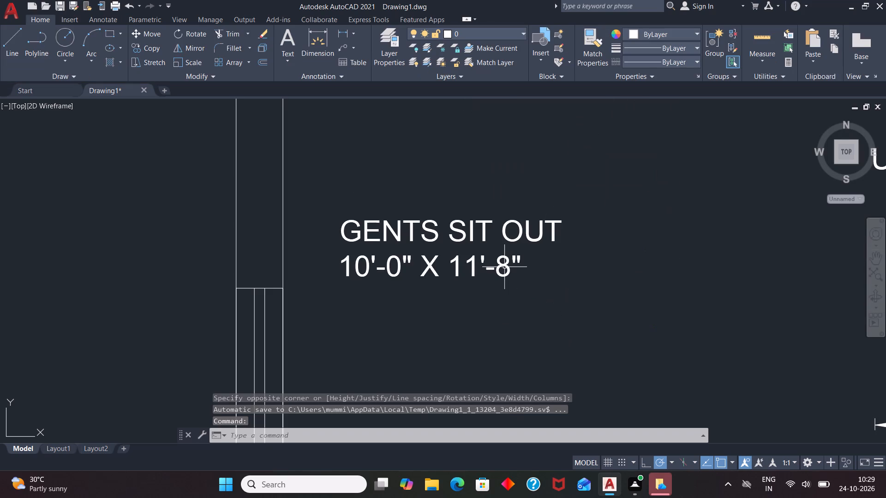
{"action": "double_click", "coordinate": [504, 267]}
{"action": "left_click", "coordinate": [510, 264]}
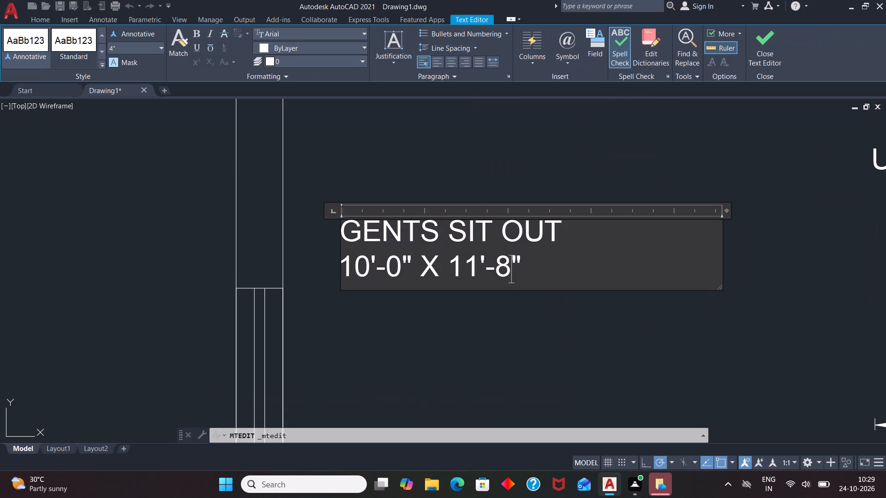
{"action": "key", "text": "BackSpace"}
{"action": "key", "text": "0"}
{"action": "left_click", "coordinate": [498, 318]}
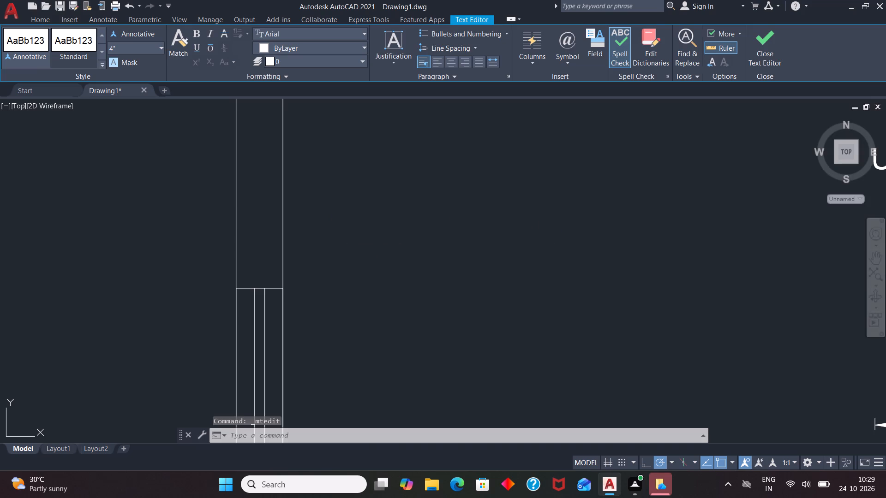
Move the LIVING & DINING label slightly east, nearer the middle of its room.
{"action": "scroll", "coordinate": [551, 316], "scroll_direction": "down", "scroll_amount": 4}
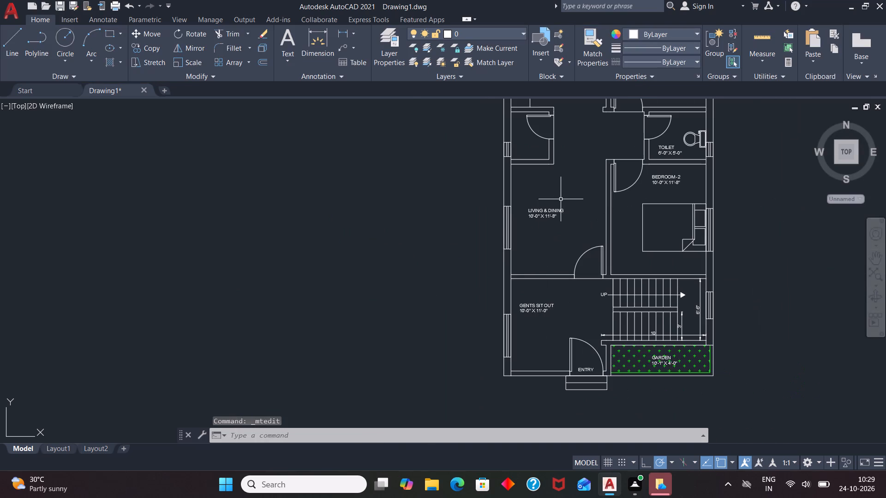
{"action": "scroll", "coordinate": [560, 199], "scroll_direction": "up", "scroll_amount": 2}
{"action": "left_click", "coordinate": [530, 229]}
{"action": "left_click", "coordinate": [486, 229]}
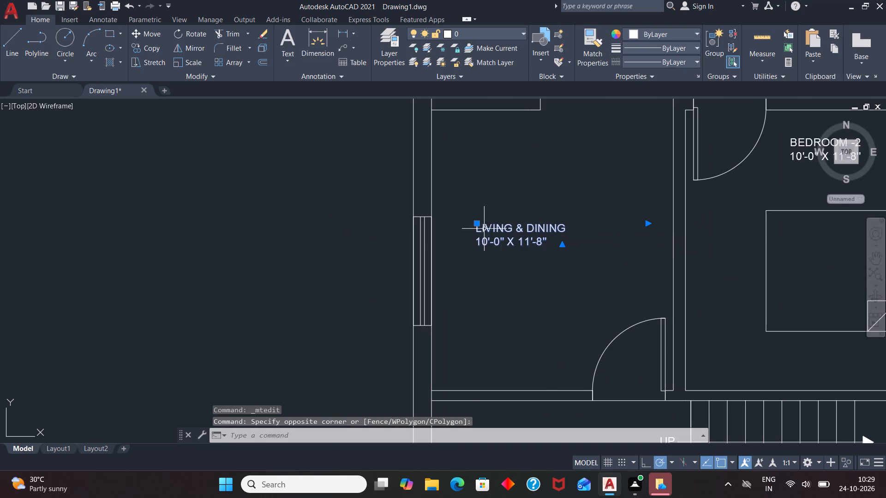
{"action": "left_click", "coordinate": [476, 224]}
{"action": "left_click", "coordinate": [498, 222]}
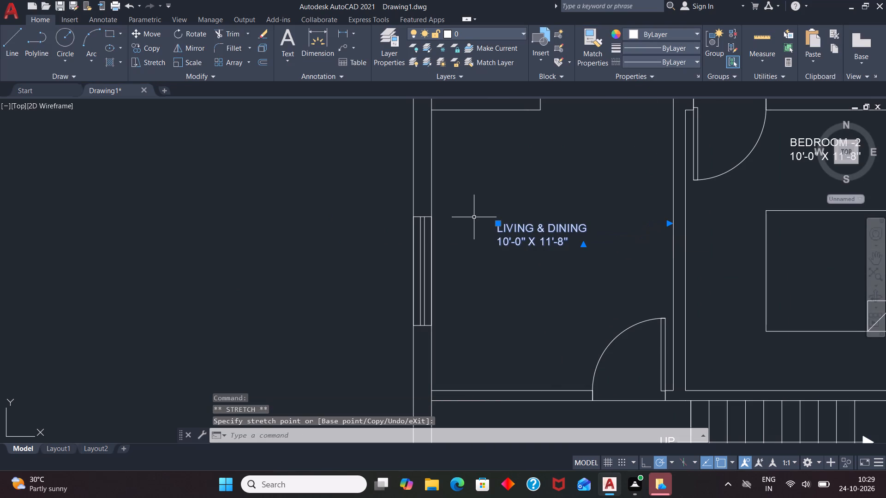
{"action": "key", "text": "Escape"}
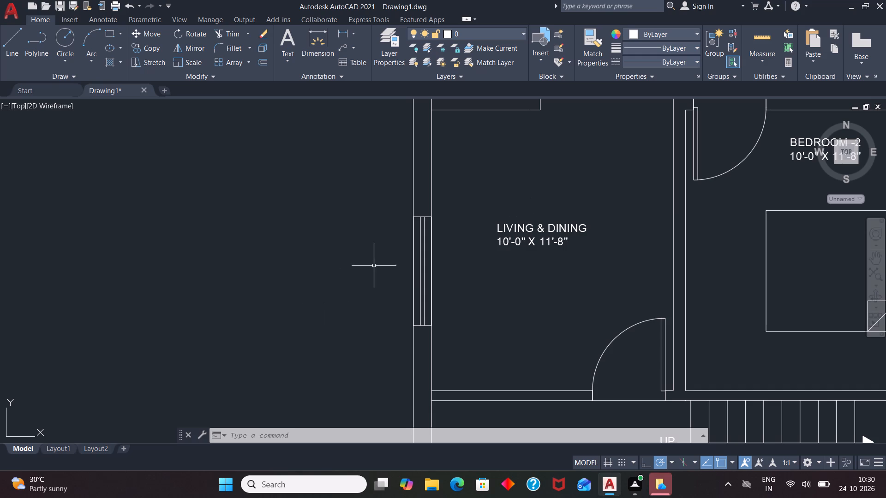
Add a 4" high multiline text label reading STORE in the small room between the kitchen and the living and dining room.
{"action": "scroll", "coordinate": [481, 247], "scroll_direction": "down", "scroll_amount": 2}
{"action": "scroll", "coordinate": [485, 287], "scroll_direction": "down", "scroll_amount": 1}
{"action": "scroll", "coordinate": [509, 209], "scroll_direction": "up", "scroll_amount": 1}
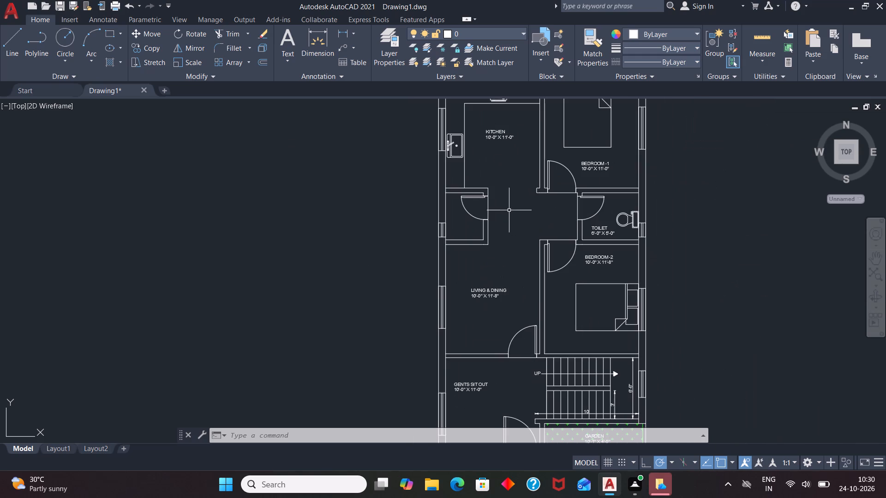
{"action": "key", "text": "t"}
{"action": "key", "text": "Return"}
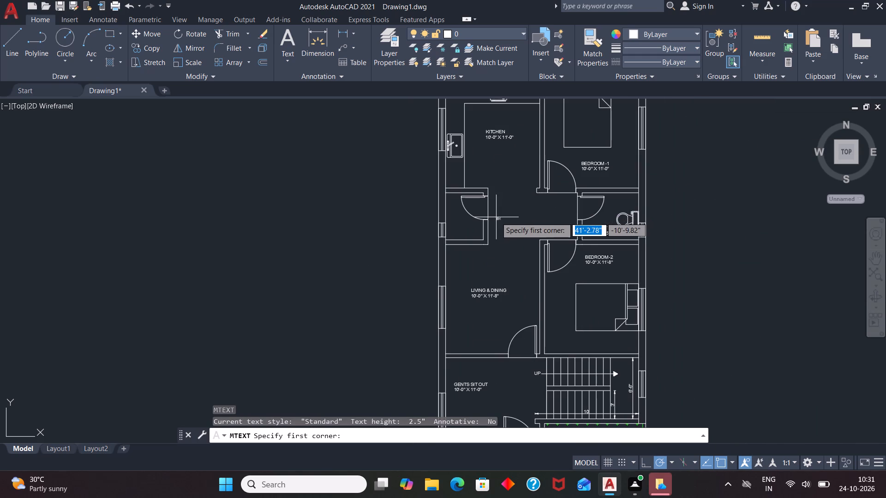
{"action": "scroll", "coordinate": [450, 224], "scroll_direction": "up", "scroll_amount": 2}
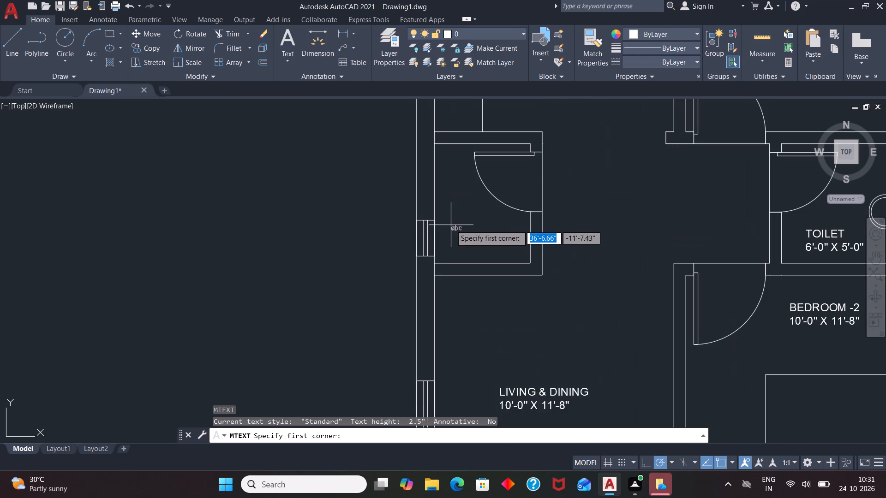
{"action": "left_click", "coordinate": [451, 224]}
{"action": "left_click", "coordinate": [510, 245]}
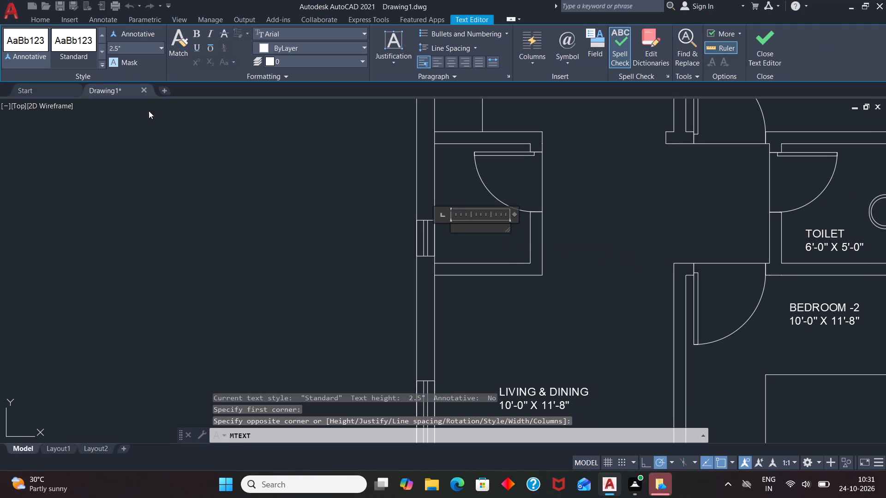
{"action": "left_click", "coordinate": [139, 42]}
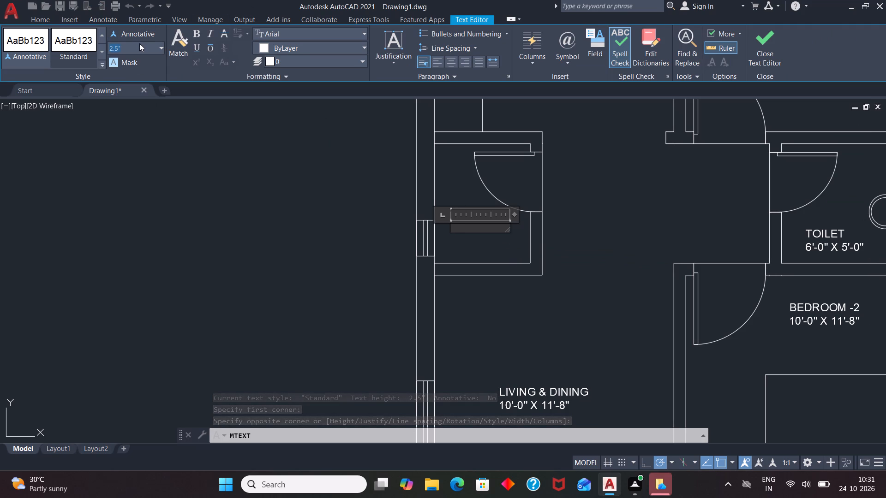
{"action": "key", "text": "BackSpace"}
{"action": "key", "text": "4"}
{"action": "key", "text": "Return"}
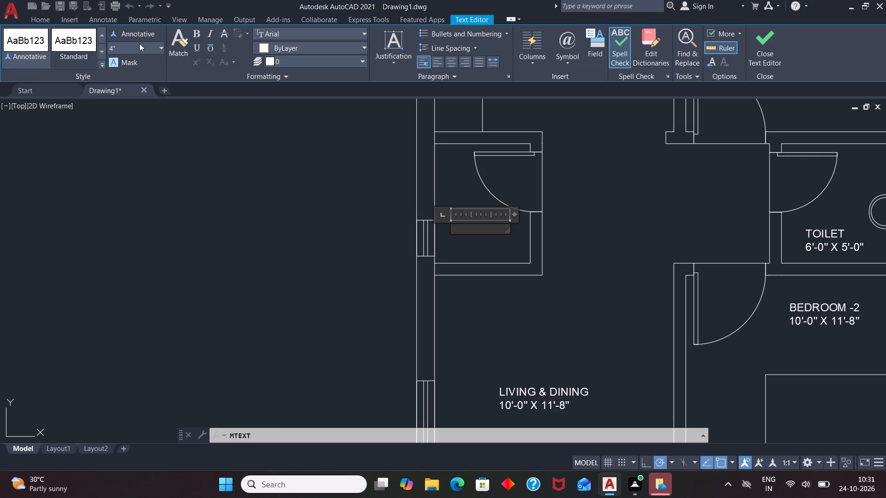
{"action": "type", "text": "STORE"}
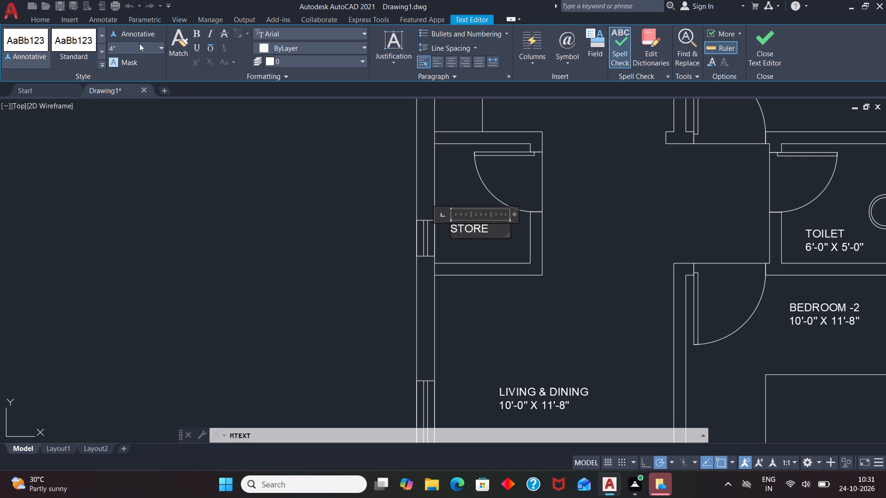
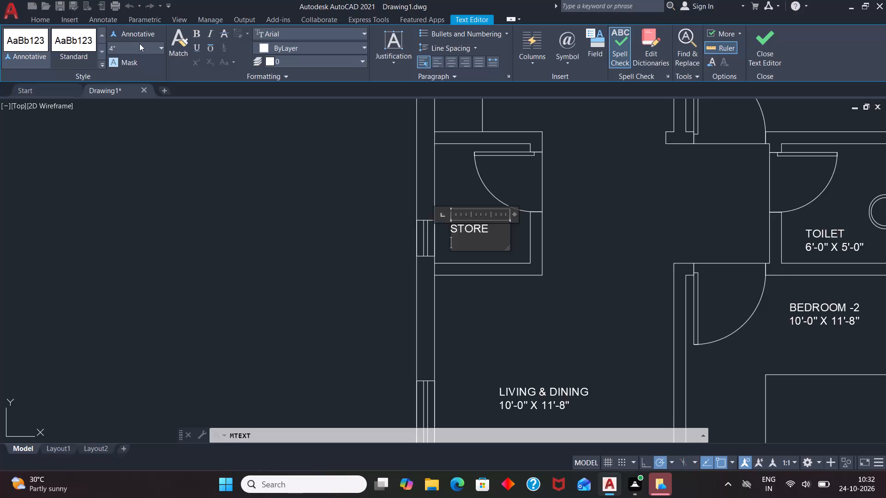
Complete the STORE room label with the size line 4'-0" X 5'-0" beneath the name.
{"action": "type", "text": "4'-0\" C"}
{"action": "key", "text": "BackSpace"}
{"action": "type", "text": "X"}
{"action": "key", "text": "space"}
{"action": "key", "text": "5"}
{"action": "type", "text": "'-0\""}
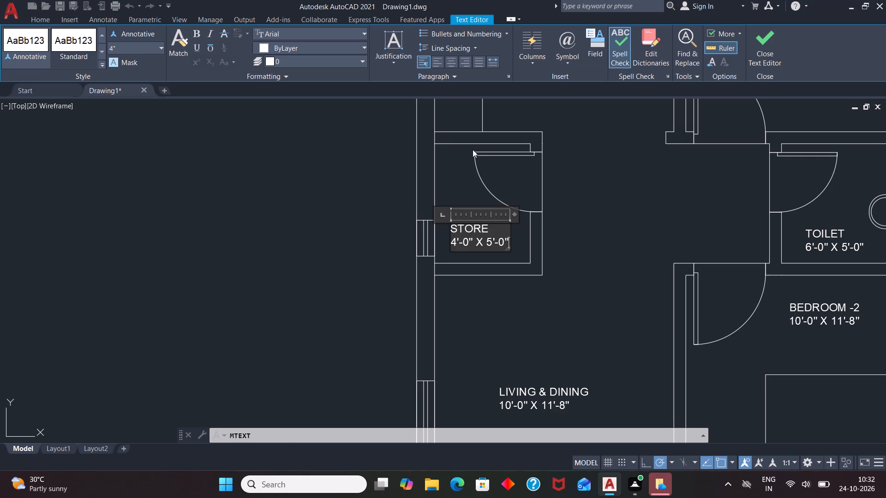
{"action": "left_click", "coordinate": [477, 151]}
Add a 4" high multiline label reading COMMON SPACE, 9'-7" X 5'-0" on two lines, in the passage between the store and toilet.
{"action": "scroll", "coordinate": [353, 238], "scroll_direction": "down", "scroll_amount": 1}
{"action": "scroll", "coordinate": [516, 217], "scroll_direction": "down", "scroll_amount": 2}
{"action": "scroll", "coordinate": [522, 232], "scroll_direction": "up", "scroll_amount": 2}
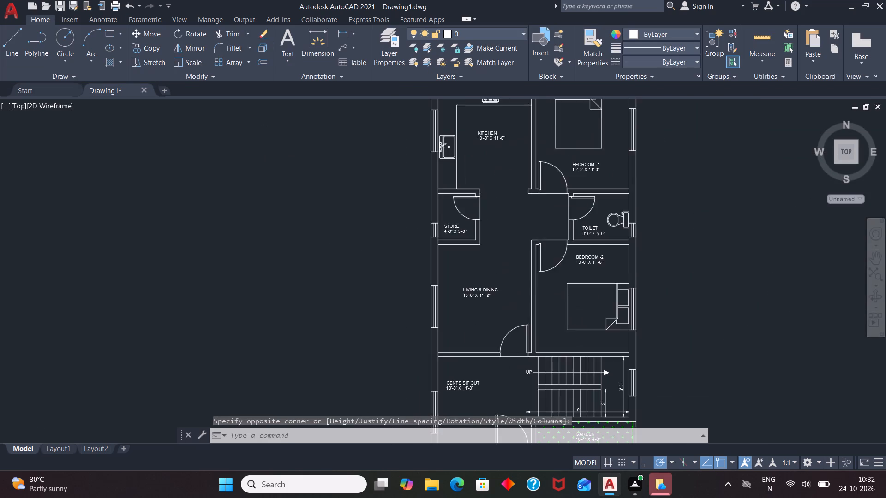
{"action": "key", "text": "t"}
{"action": "key", "text": "Return"}
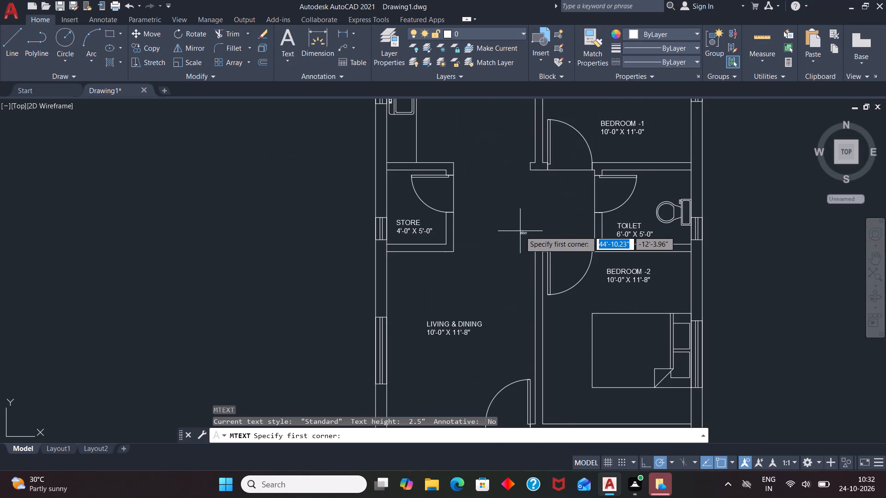
{"action": "left_click", "coordinate": [475, 196]}
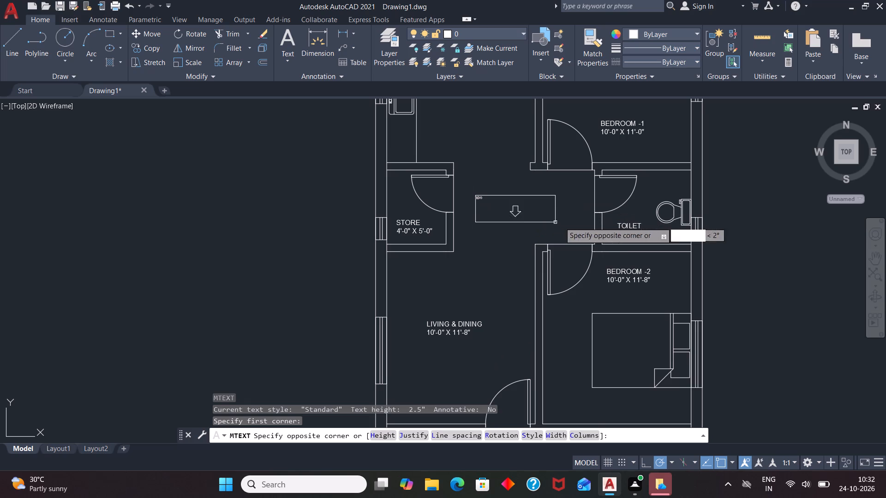
{"action": "left_click", "coordinate": [578, 220]}
{"action": "left_click", "coordinate": [138, 47]}
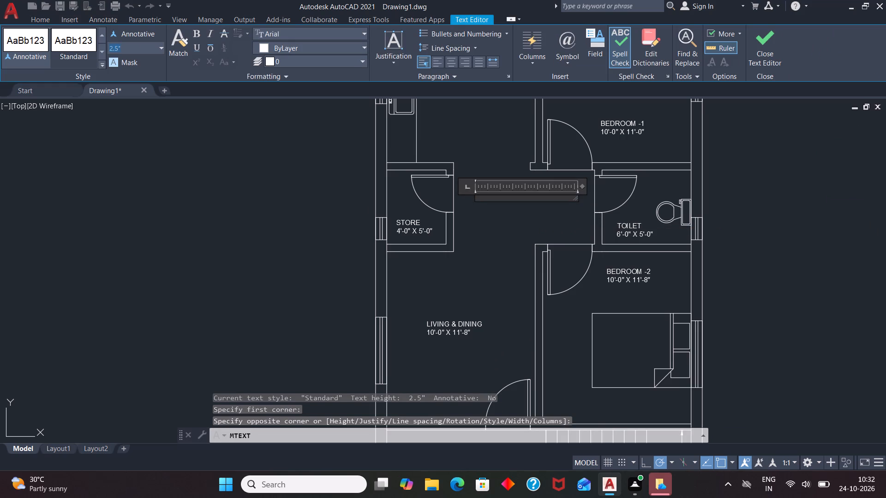
{"action": "key", "text": "BackSpace"}
{"action": "key", "text": "4"}
{"action": "key", "text": "Return"}
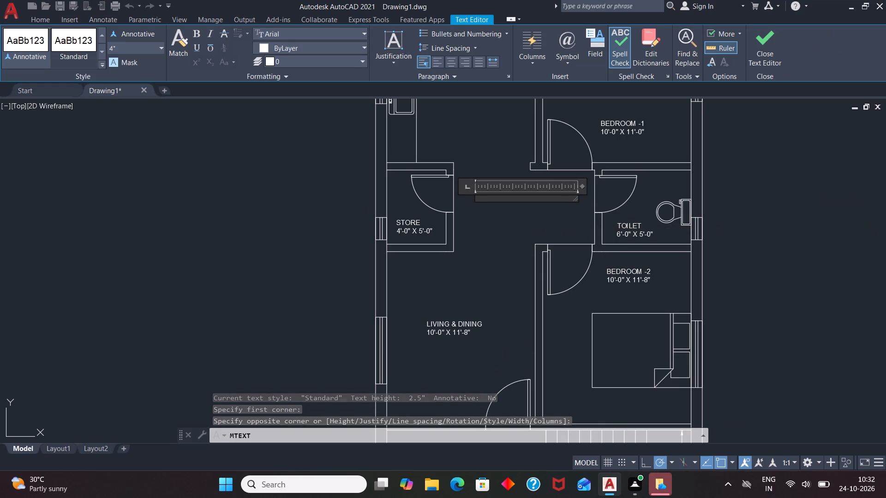
{"action": "type", "text": "COMMO"}
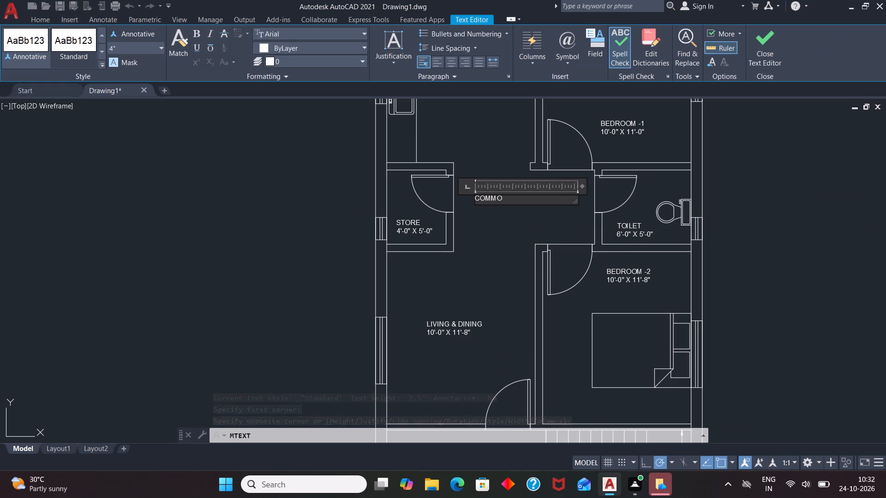
{"action": "key", "text": "n"}
{"action": "key", "text": "space"}
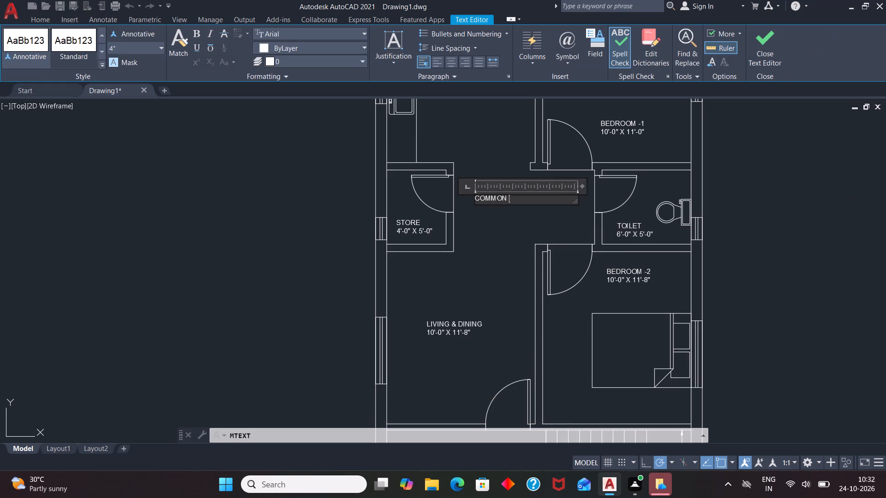
{"action": "type", "text": "SPACE"}
{"action": "key", "text": "Return"}
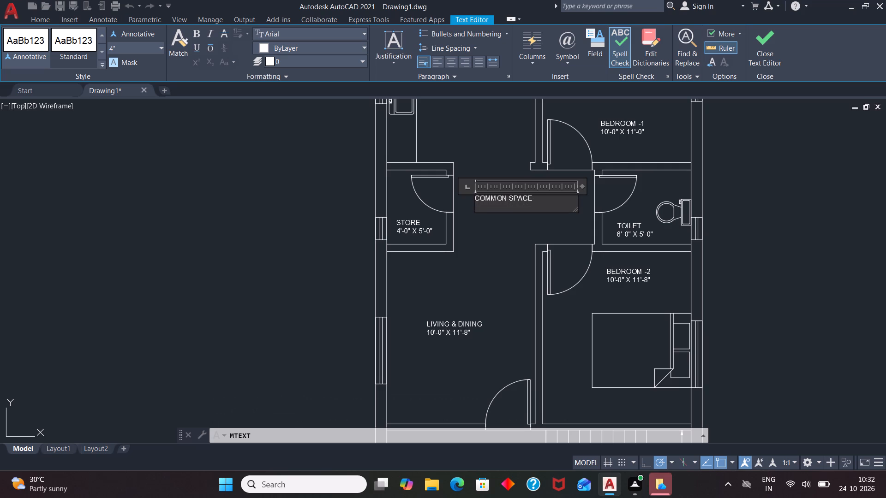
{"action": "type", "text": "9'-7\" X"}
{"action": "key", "text": "space"}
{"action": "type", "text": "5'-0\""}
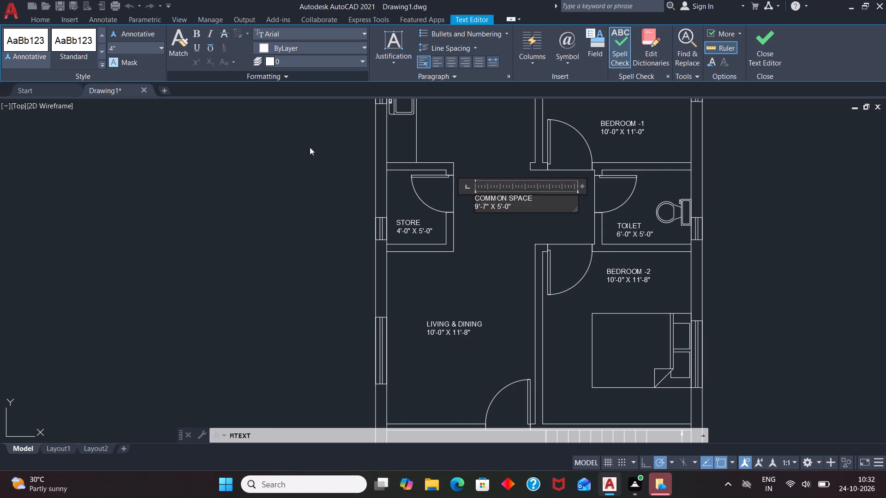
{"action": "left_click", "coordinate": [462, 288]}
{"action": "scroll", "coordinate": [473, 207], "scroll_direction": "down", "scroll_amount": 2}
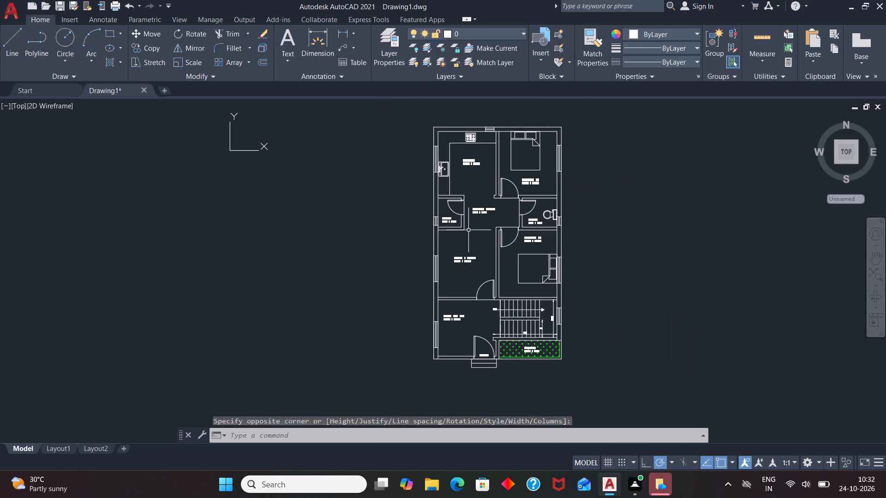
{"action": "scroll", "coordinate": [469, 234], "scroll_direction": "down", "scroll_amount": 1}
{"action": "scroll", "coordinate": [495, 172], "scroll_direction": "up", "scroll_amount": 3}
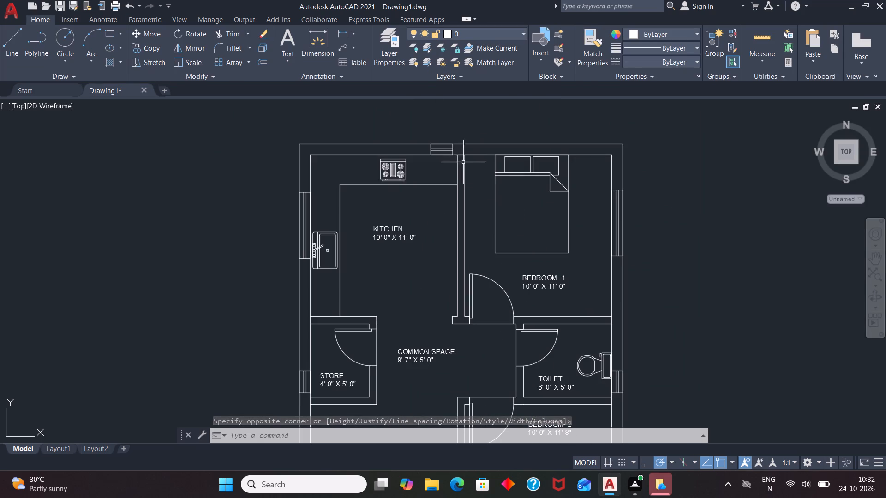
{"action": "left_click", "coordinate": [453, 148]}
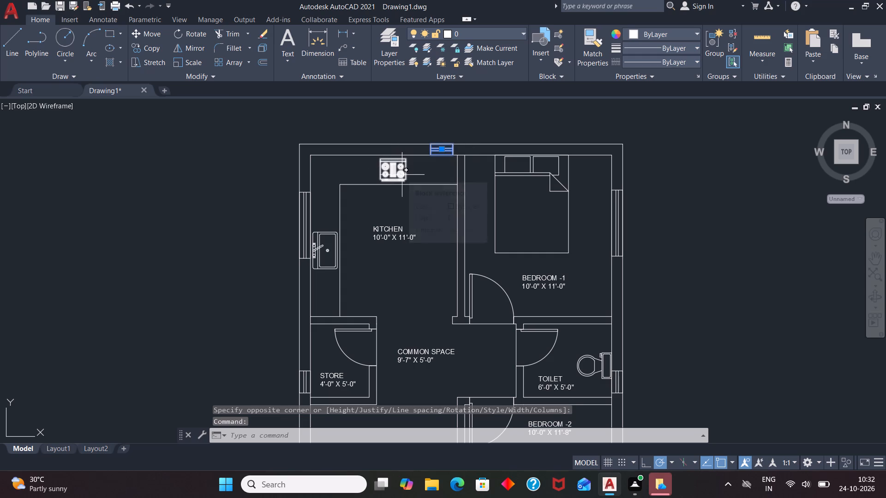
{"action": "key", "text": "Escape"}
Add a 5" high multiline title above the floor plan reading "22 X 40 (880 sq ft) House Plan - North Face - FP1073".
{"action": "scroll", "coordinate": [442, 259], "scroll_direction": "down", "scroll_amount": 1}
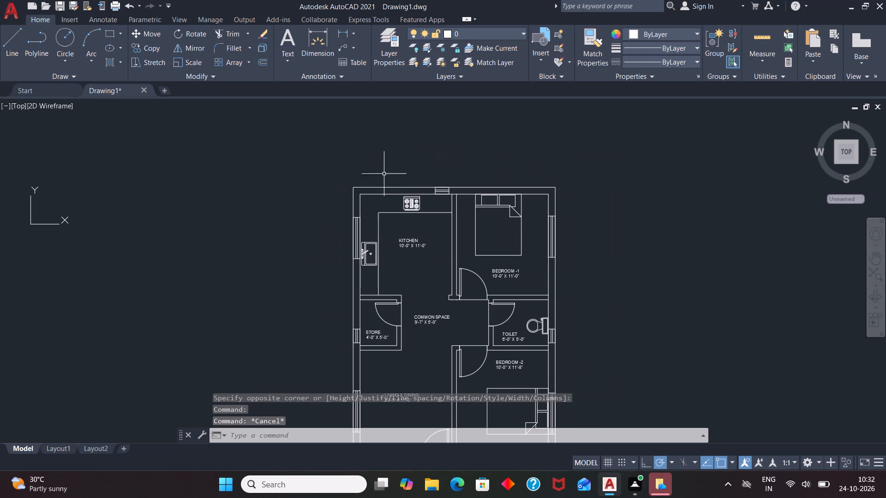
{"action": "key", "text": "t"}
{"action": "key", "text": "Return"}
{"action": "left_click", "coordinate": [371, 161]}
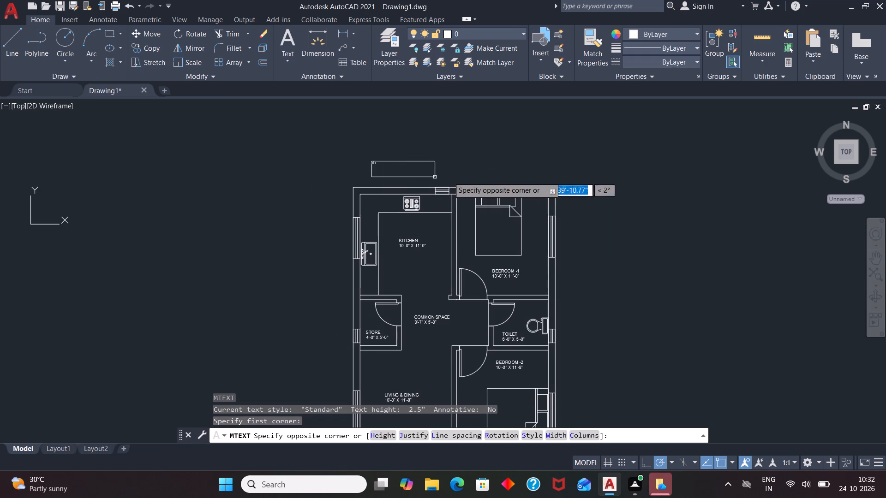
{"action": "left_click", "coordinate": [546, 176]}
{"action": "left_click", "coordinate": [126, 50]}
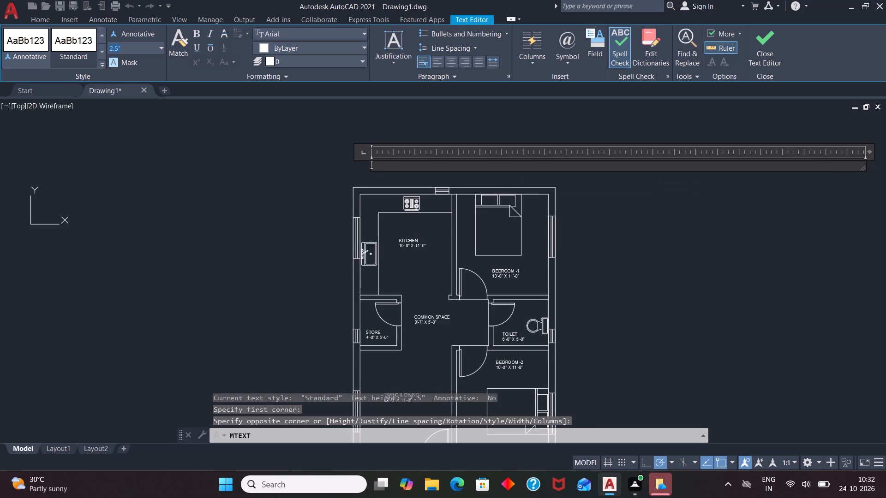
{"action": "key", "text": "BackSpace"}
{"action": "key", "text": "5"}
{"action": "key", "text": "Return"}
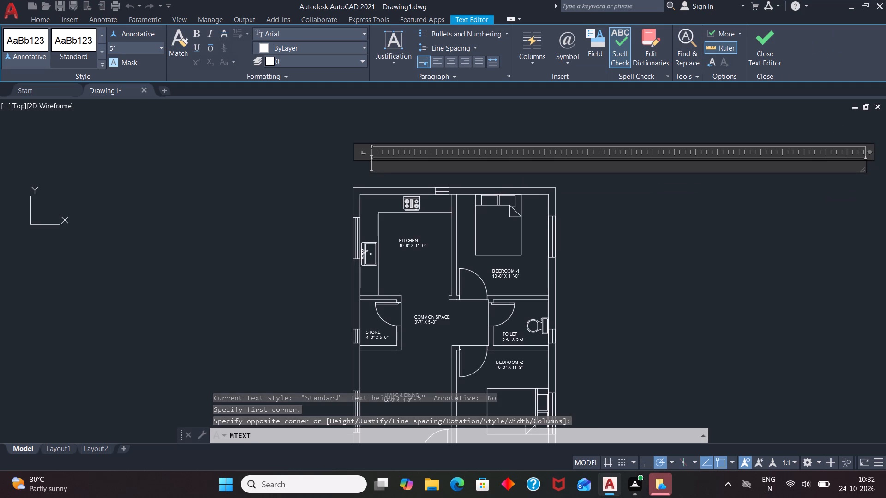
{"action": "type", "text": "22 X 40"}
{"action": "key", "text": "space"}
{"action": "key", "text": "shift+parenleft"}
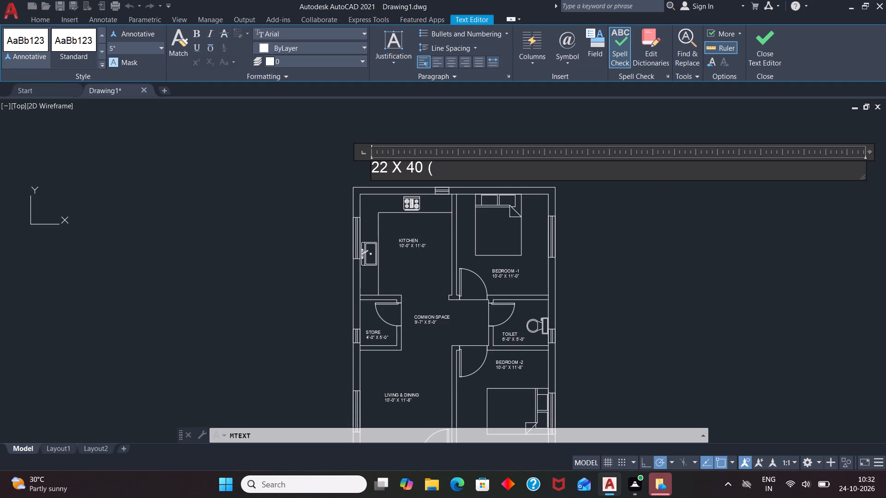
{"action": "type", "text": "880"}
{"action": "key", "text": "space"}
{"action": "type", "text": "sq ft"}
{"action": "type", "text": ")"}
{"action": "key", "text": "space"}
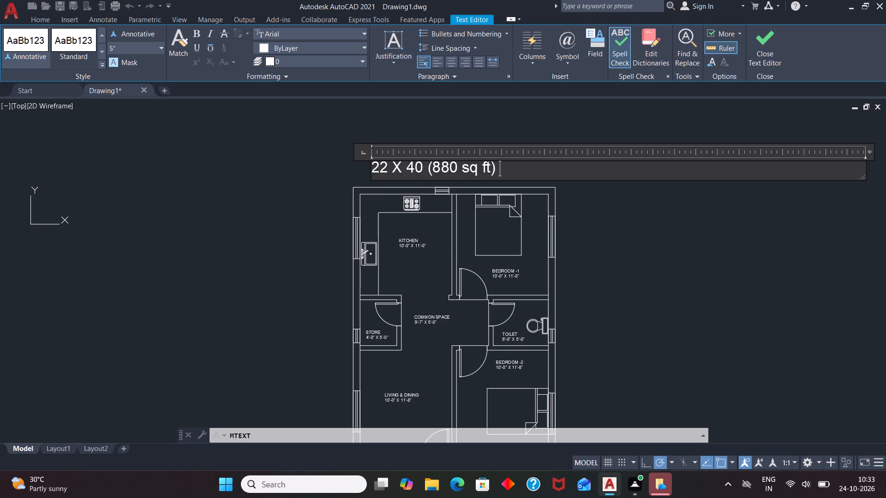
{"action": "key", "text": "h"}
{"action": "type", "text": "oud"}
{"action": "key", "text": "BackSpace"}
{"action": "type", "text": "se"}
{"action": "key", "text": "space"}
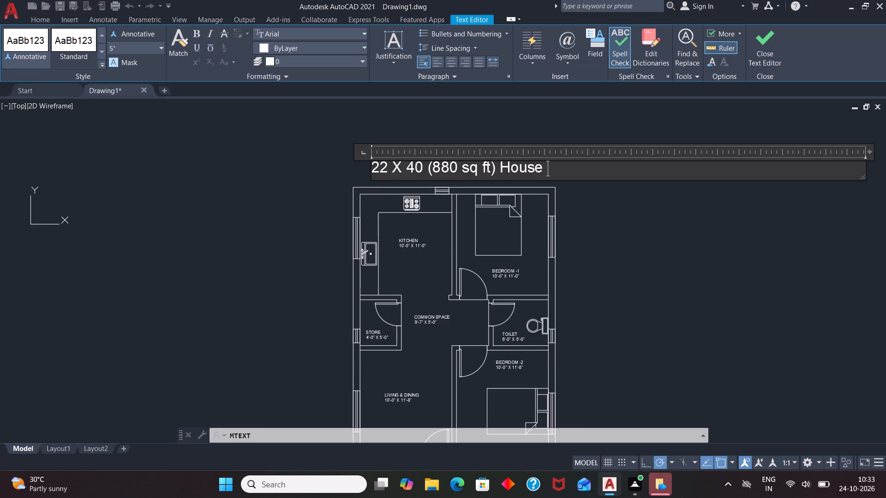
{"action": "key", "text": "p"}
{"action": "type", "text": "lan"}
{"action": "key", "text": "space"}
{"action": "type", "text": "-"}
{"action": "key", "text": "space"}
{"action": "key", "text": "n"}
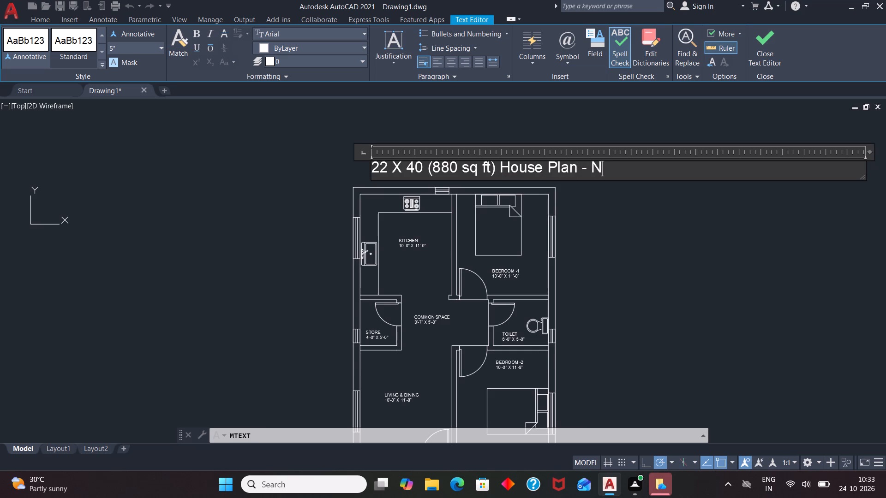
{"action": "type", "text": "orth"}
{"action": "key", "text": "space"}
{"action": "key", "text": "f"}
{"action": "type", "text": "ace -"}
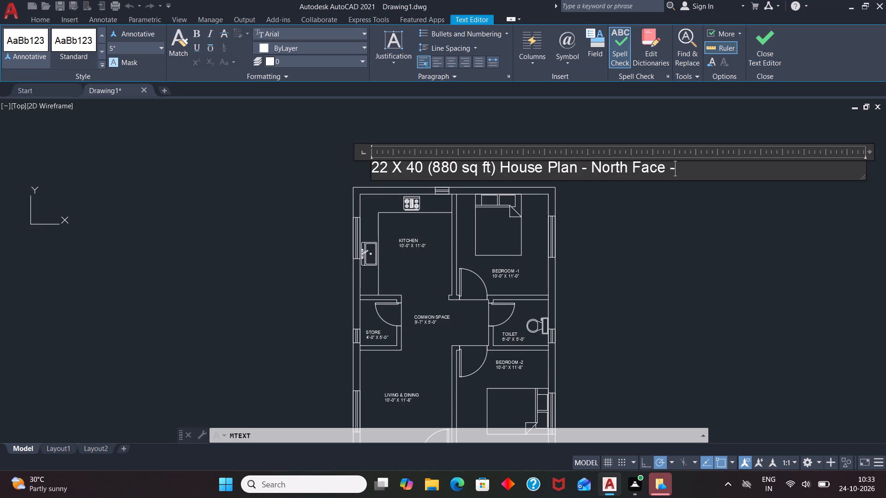
{"action": "key", "text": "space"}
{"action": "type", "text": "FP1"}
{"action": "type", "text": "073"}
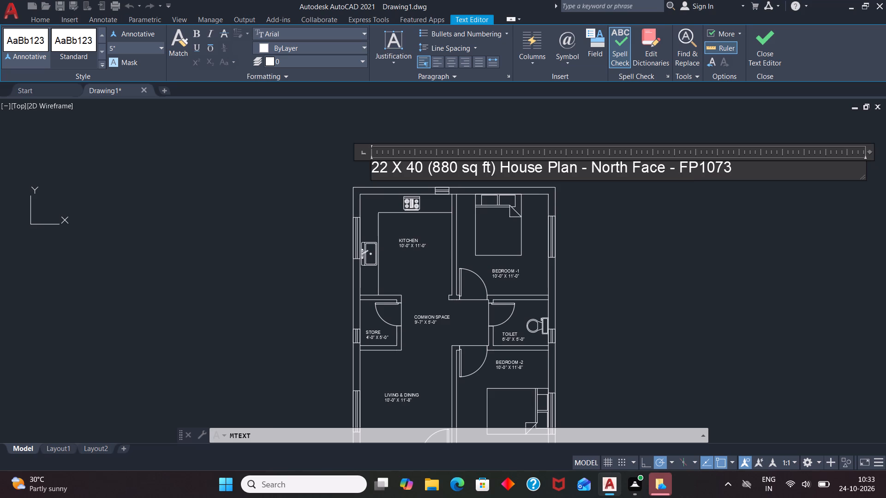
{"action": "left_click", "coordinate": [325, 196]}
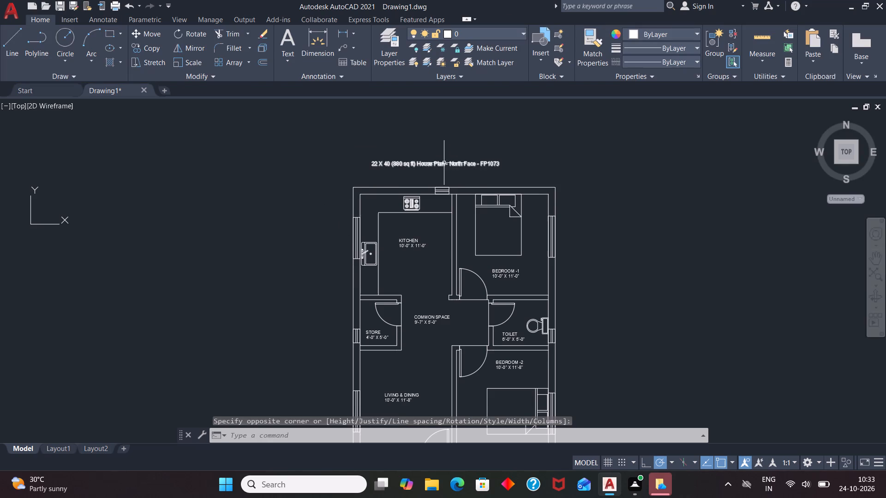
Move the plan title sideways so it sits more centrally above the floor plan.
{"action": "left_click", "coordinate": [443, 164]}
{"action": "left_click", "coordinate": [369, 160]}
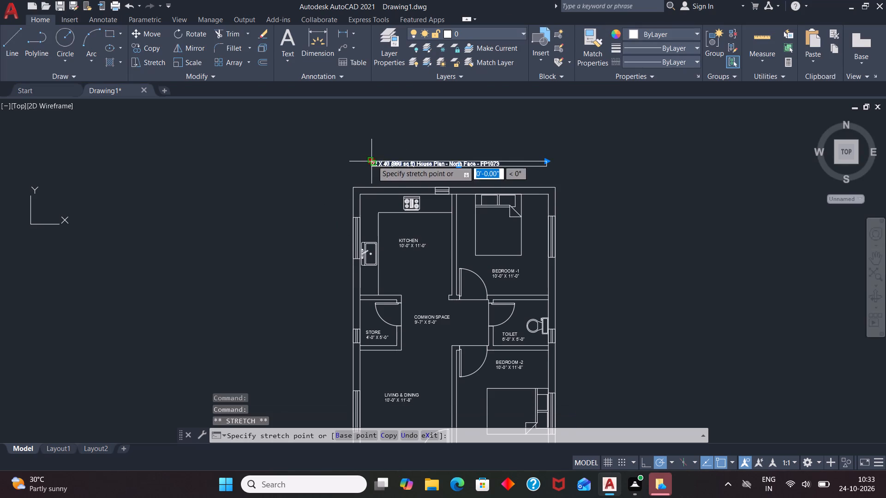
{"action": "scroll", "coordinate": [392, 163], "scroll_direction": "up", "scroll_amount": 3}
{"action": "left_click", "coordinate": [387, 167]}
{"action": "scroll", "coordinate": [306, 147], "scroll_direction": "down", "scroll_amount": 3}
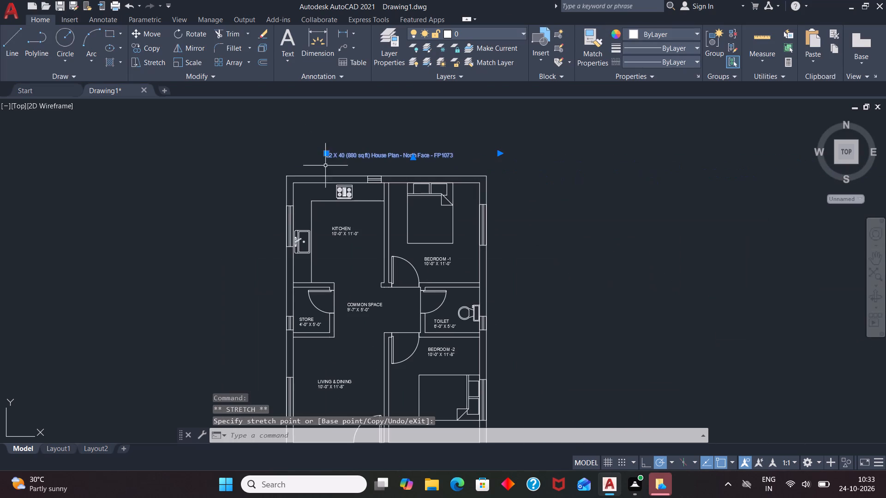
{"action": "key", "text": "Escape"}
Add a linear dimension for the plan's overall width, about 1'-1" above the outer north wall line.
{"action": "type", "text": "DLI"}
{"action": "key", "text": "Return"}
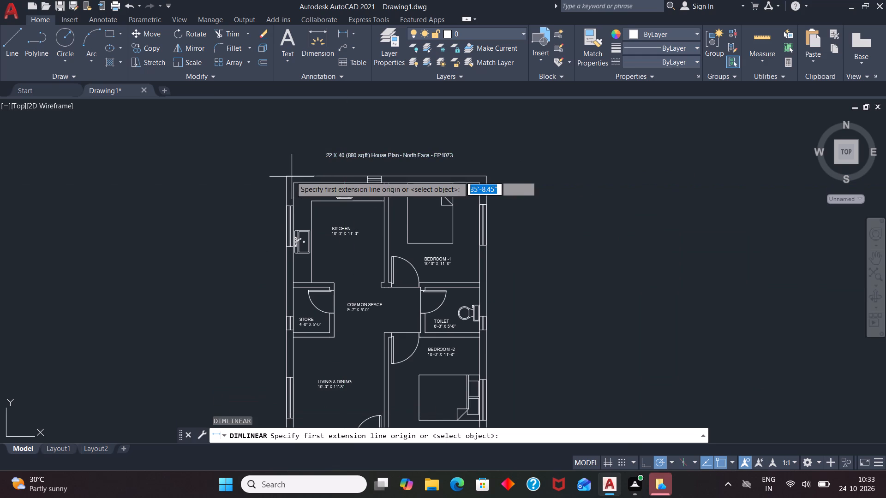
{"action": "left_click", "coordinate": [287, 177]}
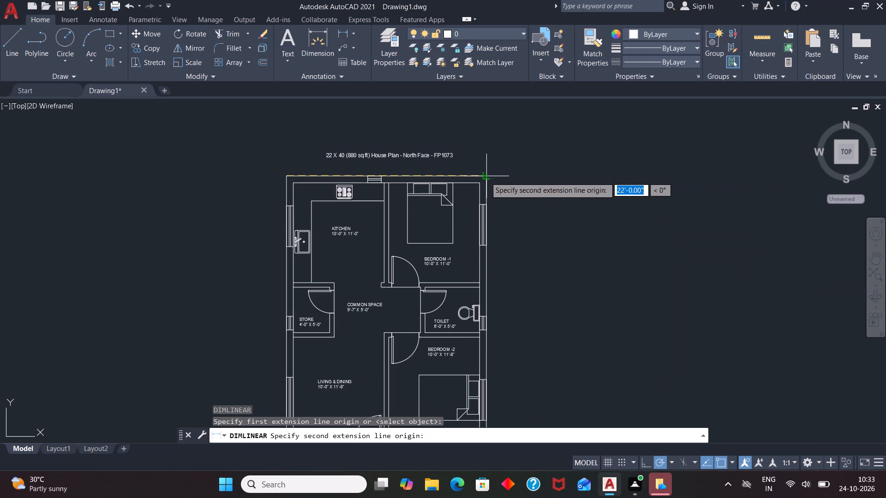
{"action": "left_click", "coordinate": [486, 177]}
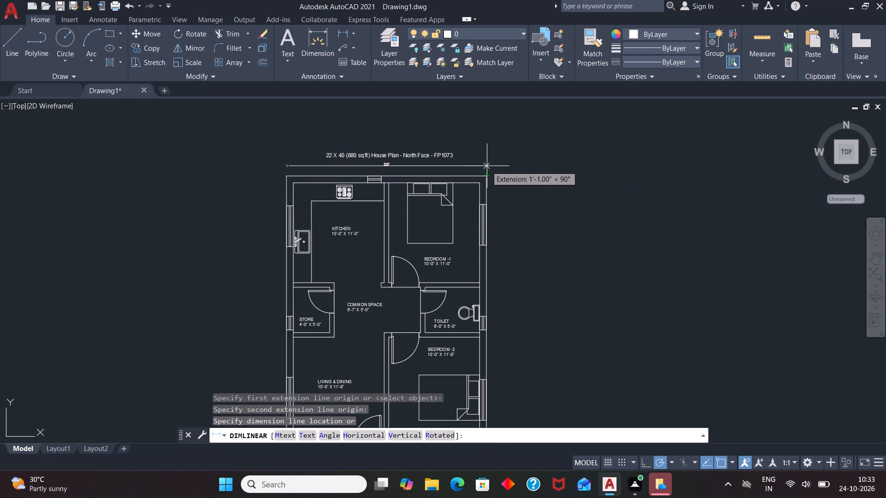
{"action": "left_click", "coordinate": [487, 166]}
Add a vertical linear dimension for the plan's overall length just outside the east wall, from the north corner to the garden corner.
{"action": "scroll", "coordinate": [511, 166], "scroll_direction": "down", "scroll_amount": 1}
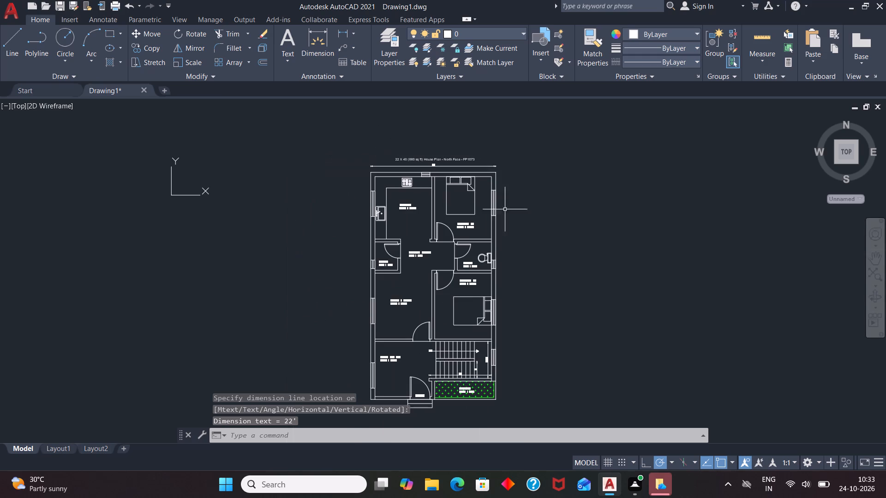
{"action": "scroll", "coordinate": [534, 225], "scroll_direction": "down", "scroll_amount": 1}
{"action": "type", "text": "DLI"}
{"action": "key", "text": "Return"}
{"action": "scroll", "coordinate": [520, 203], "scroll_direction": "up", "scroll_amount": 2}
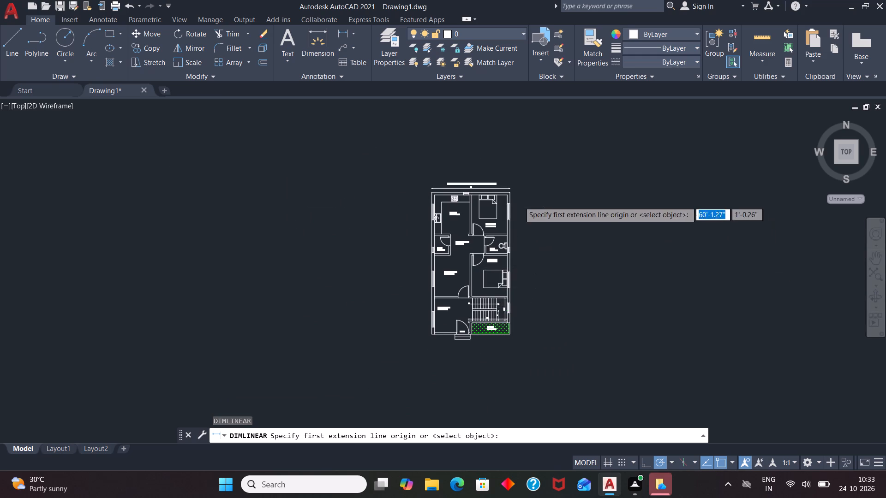
{"action": "scroll", "coordinate": [519, 201], "scroll_direction": "up", "scroll_amount": 2}
{"action": "left_click", "coordinate": [449, 144]}
{"action": "scroll", "coordinate": [474, 181], "scroll_direction": "down", "scroll_amount": 3}
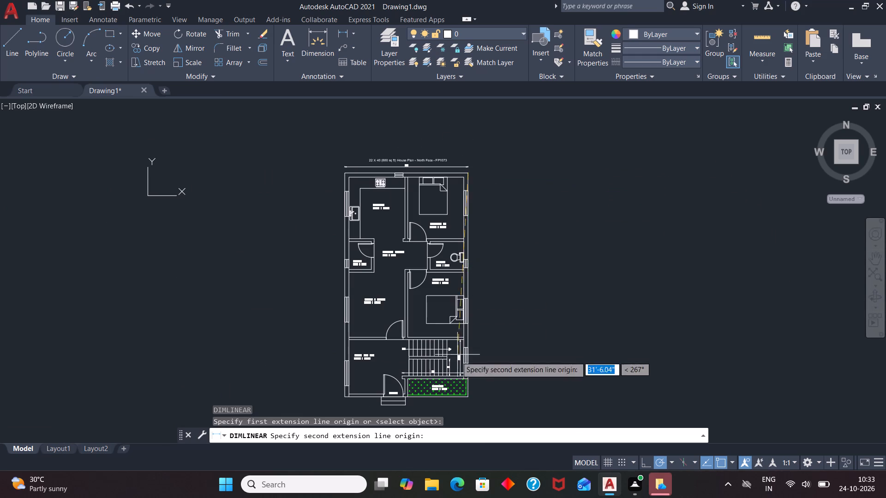
{"action": "scroll", "coordinate": [472, 402], "scroll_direction": "up", "scroll_amount": 5}
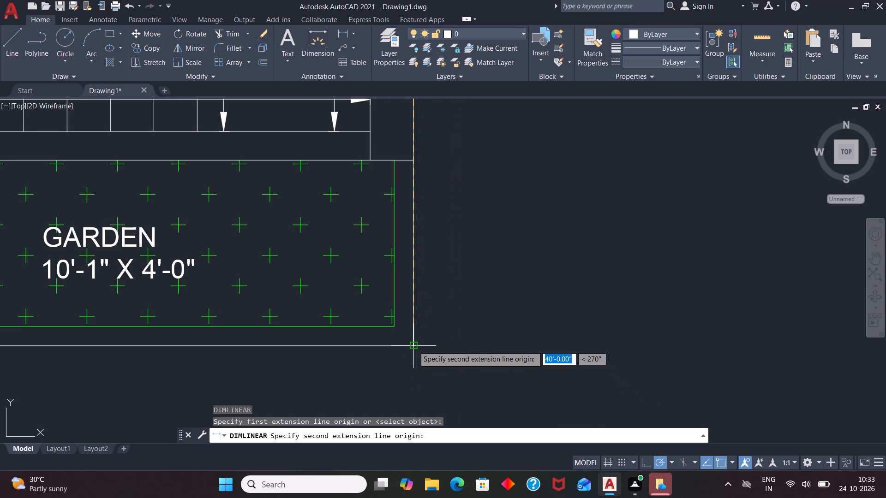
{"action": "left_click", "coordinate": [413, 345]}
{"action": "left_click", "coordinate": [453, 342]}
Move the overall length dimension line slightly farther away from the east wall.
{"action": "scroll", "coordinate": [472, 368], "scroll_direction": "down", "scroll_amount": 2}
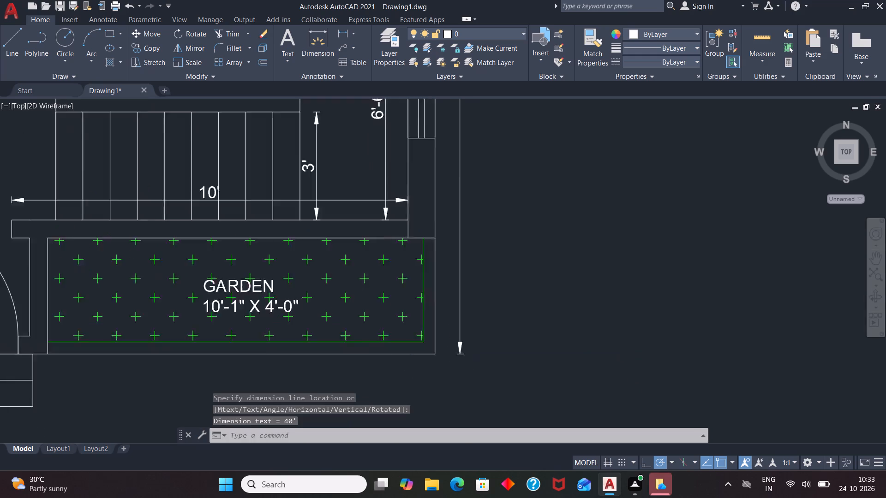
{"action": "scroll", "coordinate": [472, 369], "scroll_direction": "down", "scroll_amount": 2}
{"action": "scroll", "coordinate": [485, 166], "scroll_direction": "up", "scroll_amount": 4}
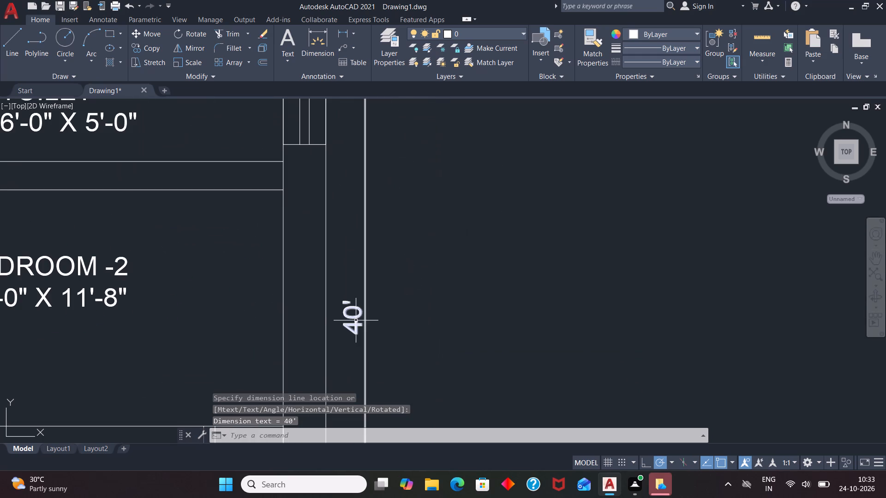
{"action": "left_click", "coordinate": [364, 317]}
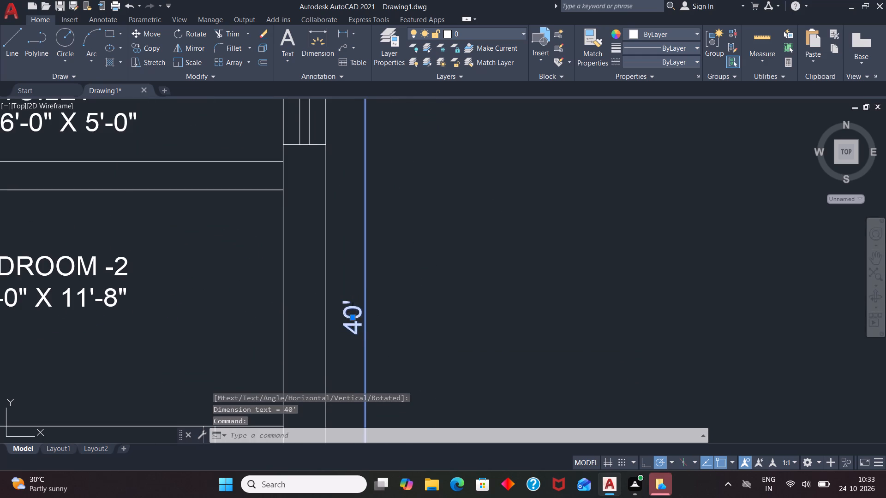
{"action": "left_click", "coordinate": [353, 316]}
{"action": "left_click", "coordinate": [381, 315]}
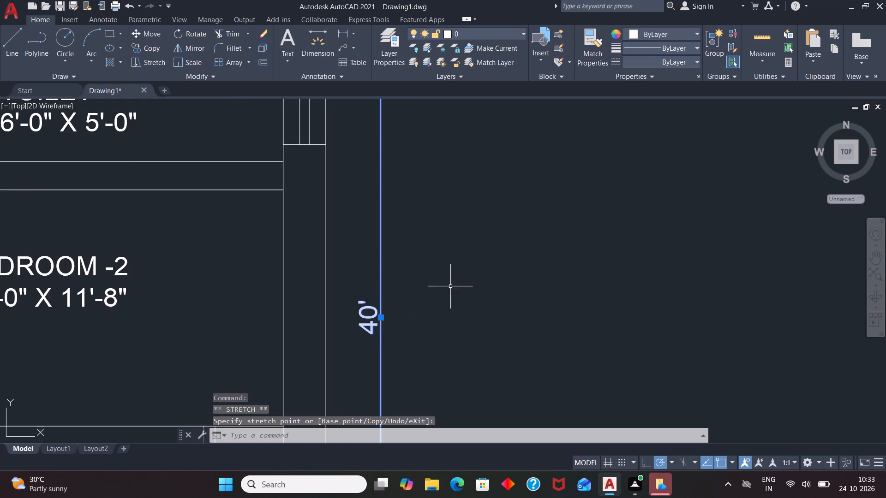
{"action": "scroll", "coordinate": [451, 285], "scroll_direction": "down", "scroll_amount": 3}
{"action": "key", "text": "Escape"}
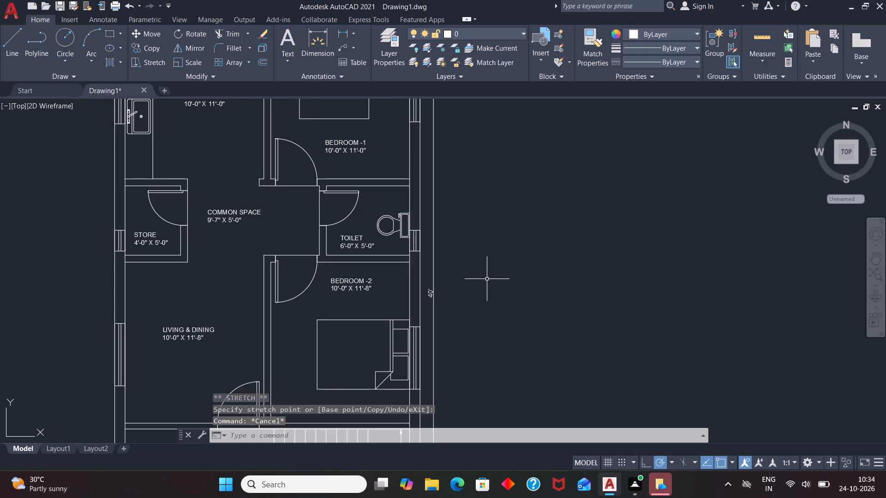
Add a 5" high multiline label reading GROUND FLOOR PLAN below the entry steps.
{"action": "scroll", "coordinate": [520, 203], "scroll_direction": "down", "scroll_amount": 3}
{"action": "scroll", "coordinate": [464, 302], "scroll_direction": "up", "scroll_amount": 1}
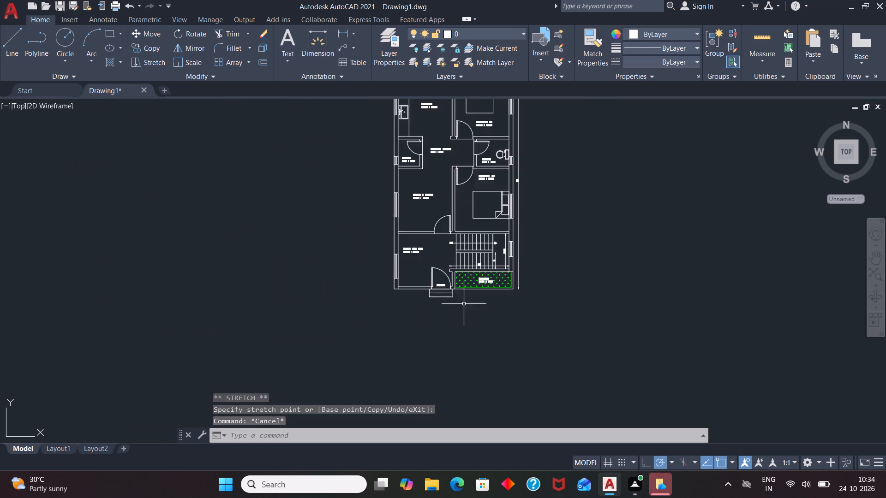
{"action": "scroll", "coordinate": [462, 304], "scroll_direction": "up", "scroll_amount": 2}
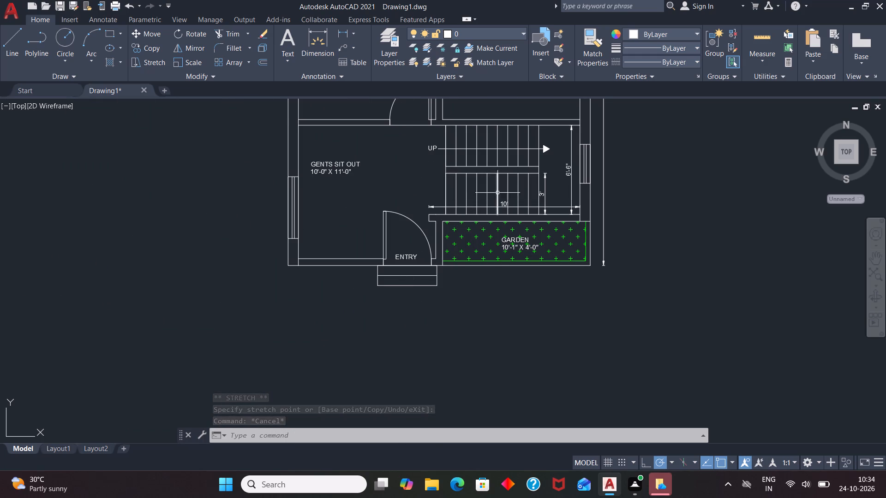
{"action": "scroll", "coordinate": [495, 259], "scroll_direction": "down", "scroll_amount": 1}
{"action": "scroll", "coordinate": [423, 327], "scroll_direction": "up", "scroll_amount": 1}
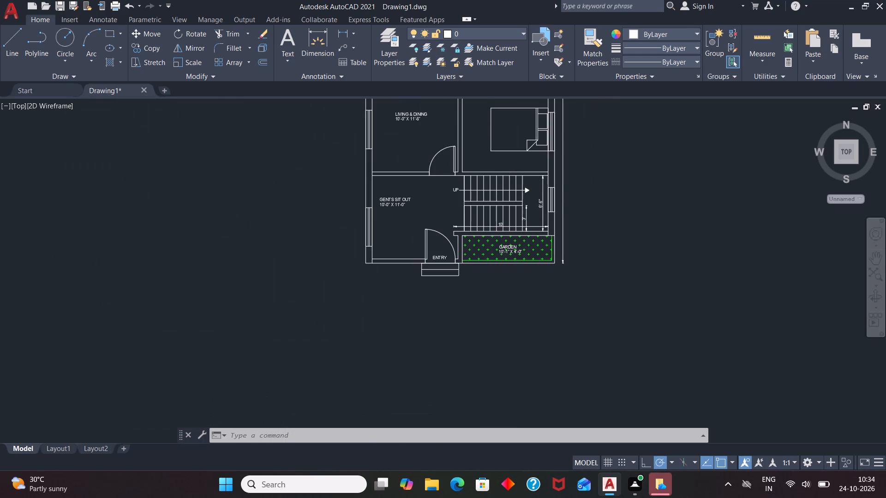
{"action": "key", "text": "t"}
{"action": "key", "text": "Return"}
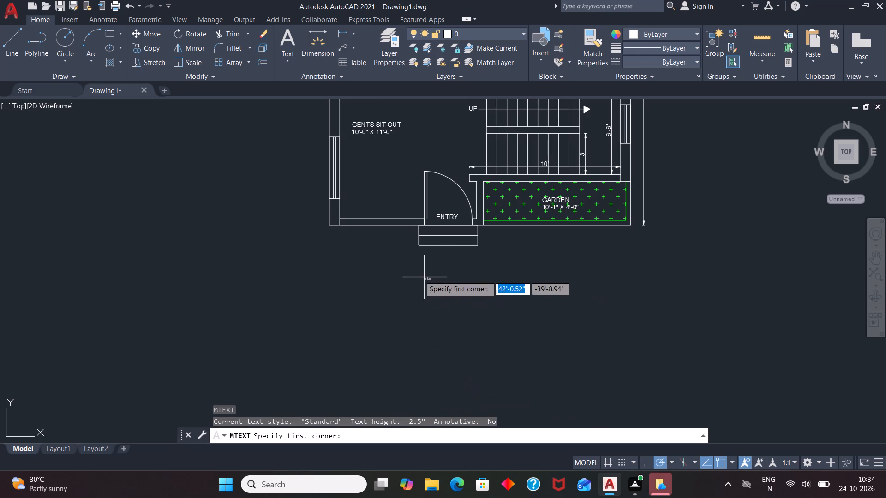
{"action": "left_click", "coordinate": [414, 266]}
{"action": "left_click", "coordinate": [549, 287]}
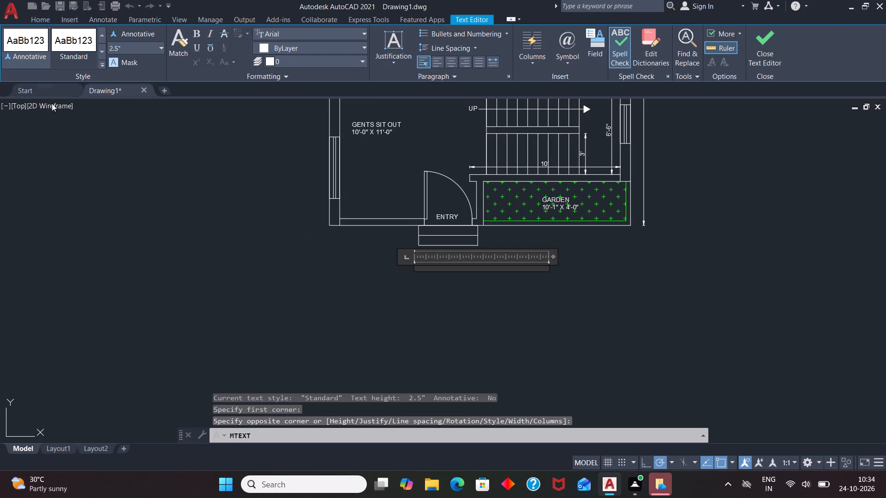
{"action": "left_click", "coordinate": [145, 49]}
{"action": "key", "text": "BackSpace"}
{"action": "key", "text": "4"}
{"action": "key", "text": "BackSpace"}
{"action": "key", "text": "BackSpace"}
{"action": "key", "text": "BackSpace"}
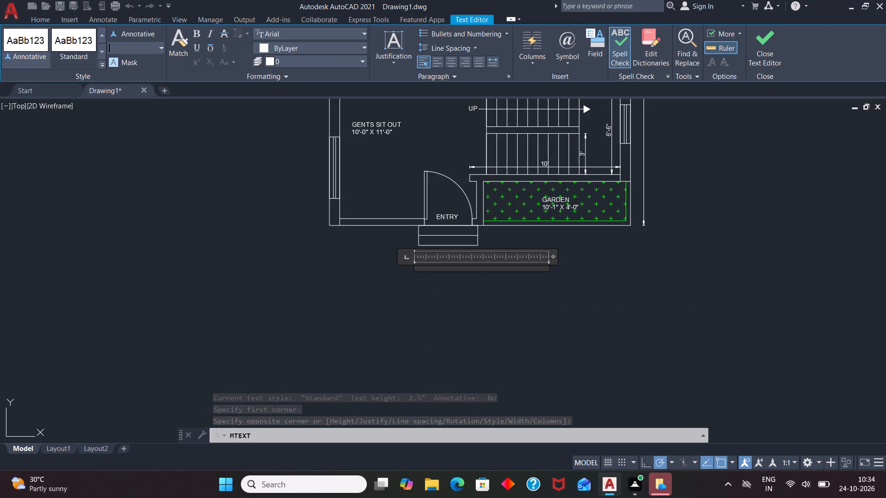
{"action": "key", "text": "5"}
{"action": "key", "text": "Return"}
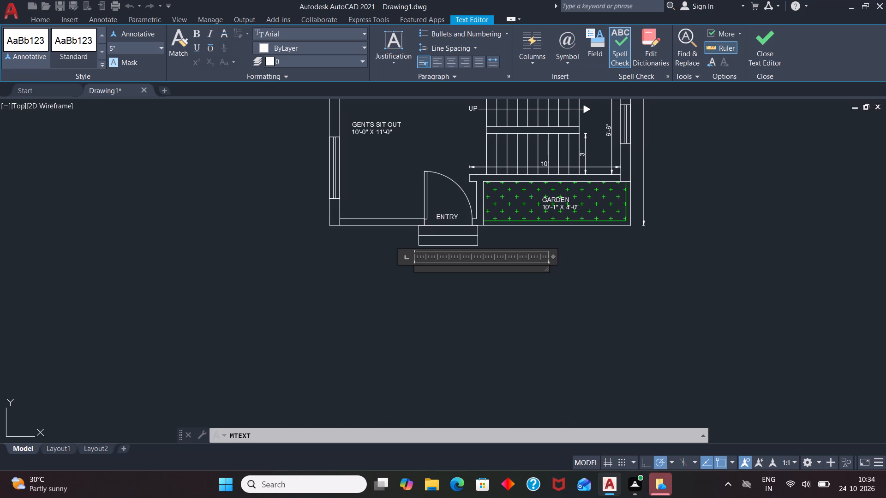
{"action": "type", "text": "GROUND FLOOR PLAN"}
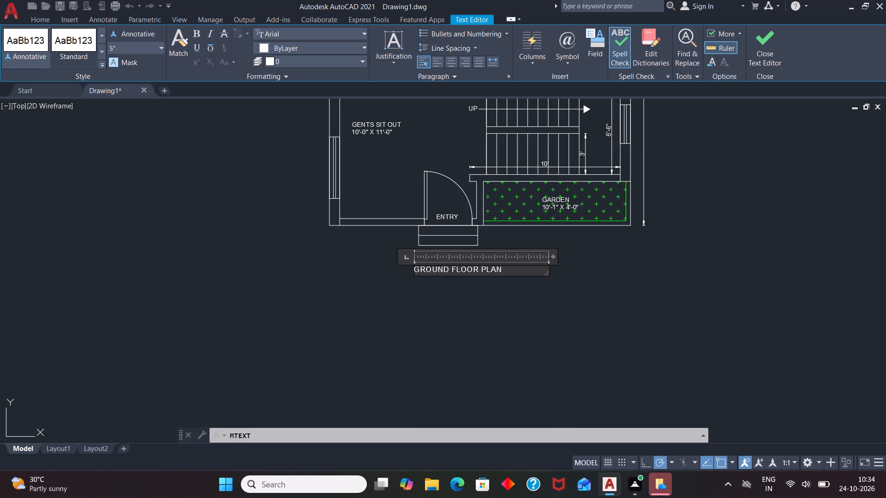
{"action": "left_click", "coordinate": [453, 283]}
Shift the GROUND FLOOR PLAN label about 1'-8" horizontally toward the middle of the plan.
{"action": "left_click", "coordinate": [458, 273]}
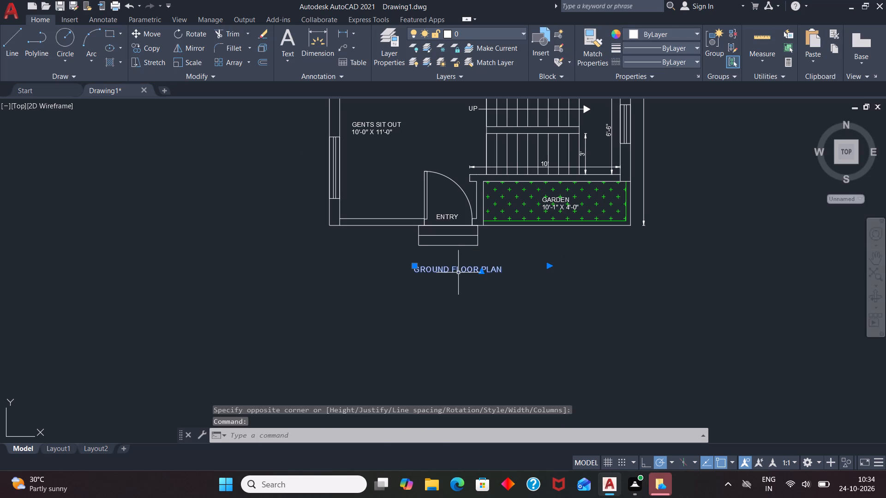
{"action": "left_click", "coordinate": [414, 266]}
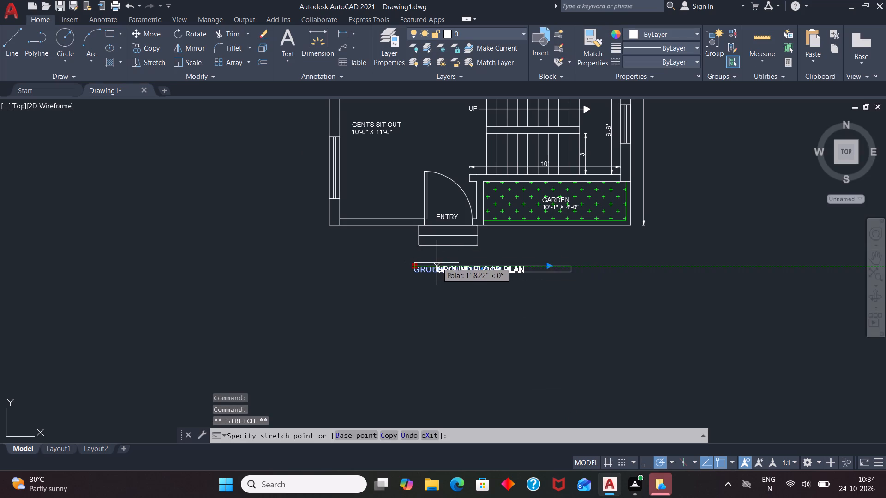
{"action": "left_click", "coordinate": [437, 263]}
{"action": "key", "text": "Escape"}
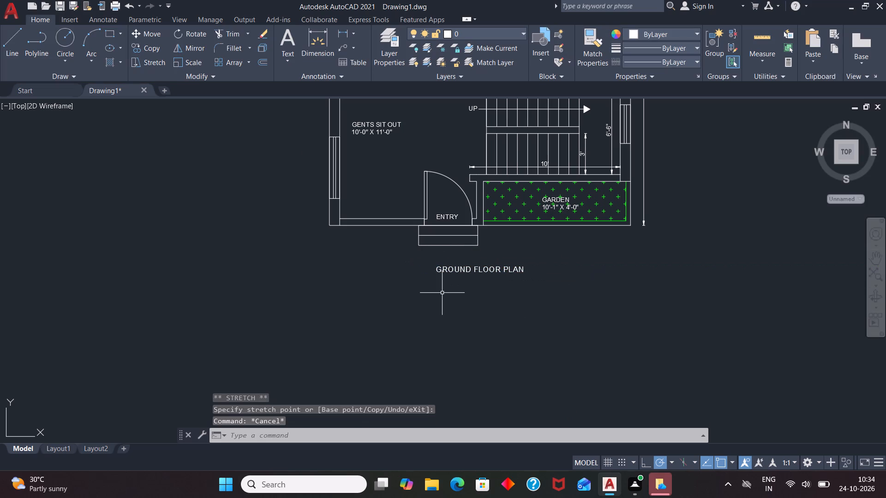
Select all the window symbols in the west, north and east walls and set their colour to Magenta.
{"action": "scroll", "coordinate": [525, 262], "scroll_direction": "down", "scroll_amount": 2}
{"action": "left_click", "coordinate": [450, 230]}
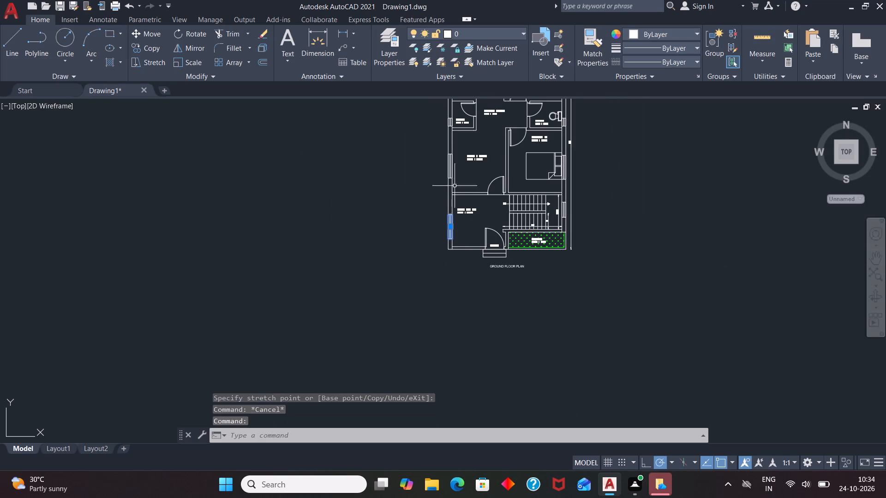
{"action": "left_click", "coordinate": [451, 166]}
{"action": "left_click", "coordinate": [563, 216]}
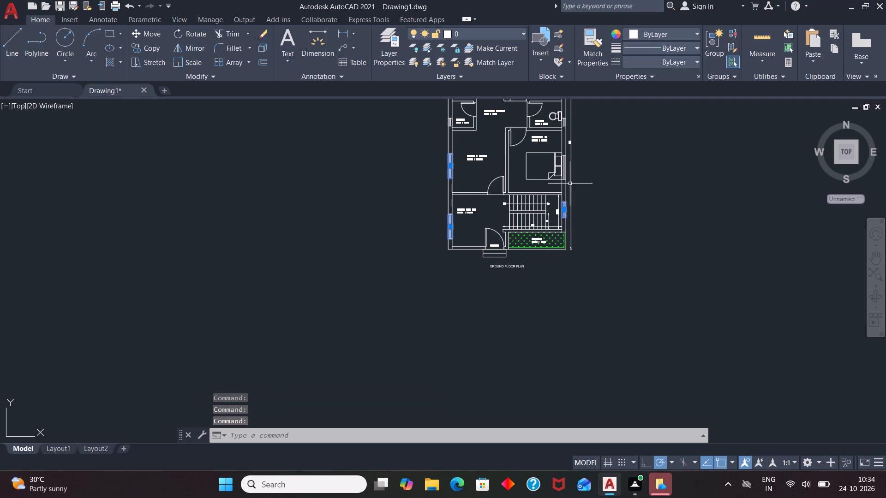
{"action": "left_click", "coordinate": [564, 162]}
{"action": "scroll", "coordinate": [537, 228], "scroll_direction": "down", "scroll_amount": 2}
{"action": "scroll", "coordinate": [544, 191], "scroll_direction": "up", "scroll_amount": 3}
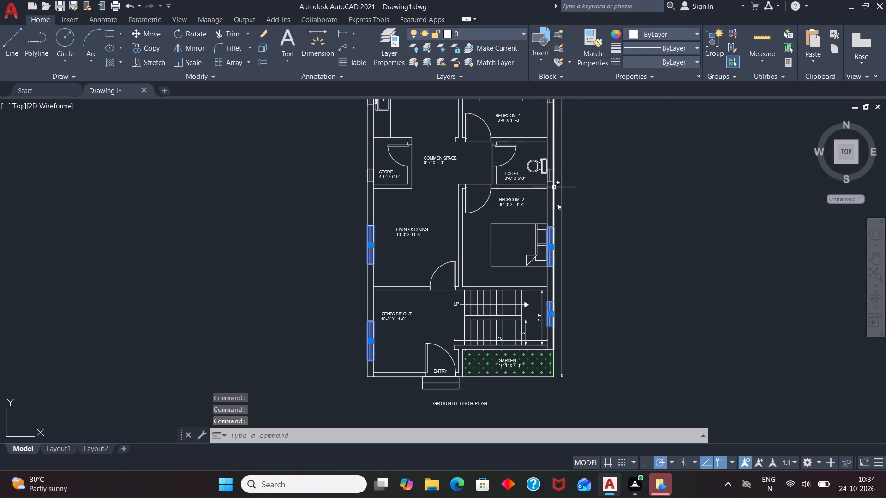
{"action": "left_click", "coordinate": [551, 176]}
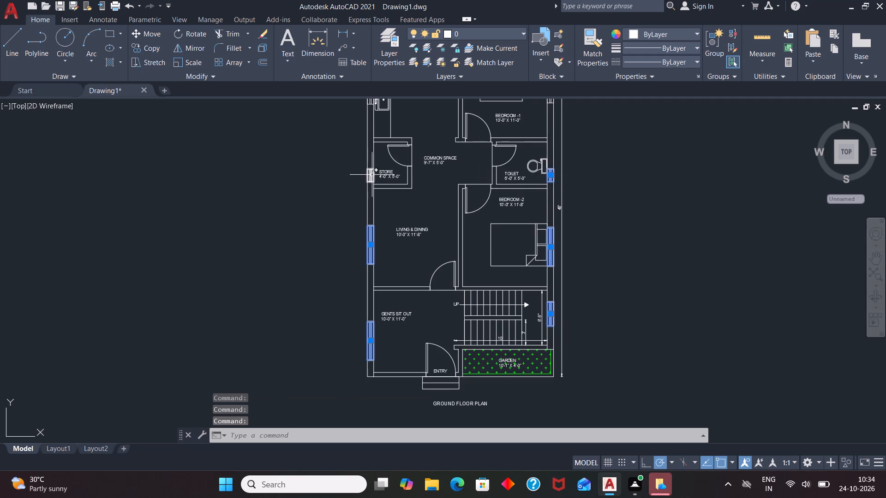
{"action": "left_click", "coordinate": [372, 175]}
{"action": "scroll", "coordinate": [384, 239], "scroll_direction": "down", "scroll_amount": 2}
{"action": "scroll", "coordinate": [389, 177], "scroll_direction": "up", "scroll_amount": 3}
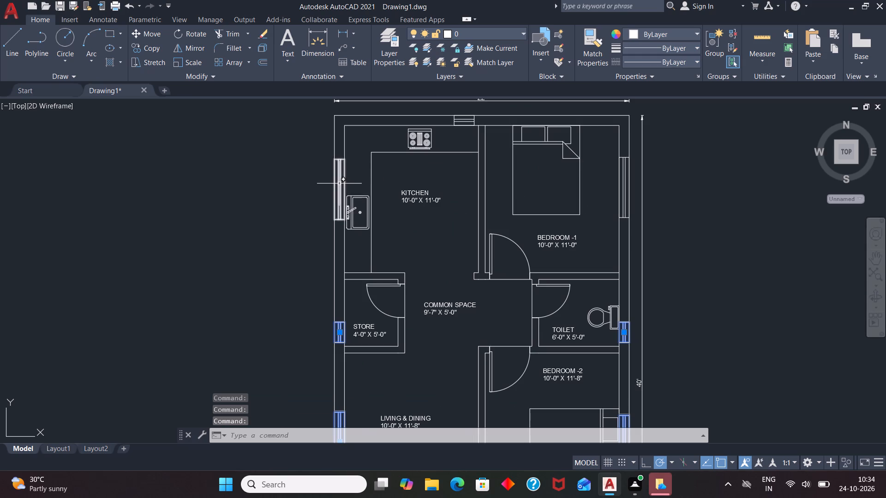
{"action": "left_click", "coordinate": [339, 183]}
{"action": "scroll", "coordinate": [377, 261], "scroll_direction": "down", "scroll_amount": 2}
{"action": "scroll", "coordinate": [406, 197], "scroll_direction": "up", "scroll_amount": 2}
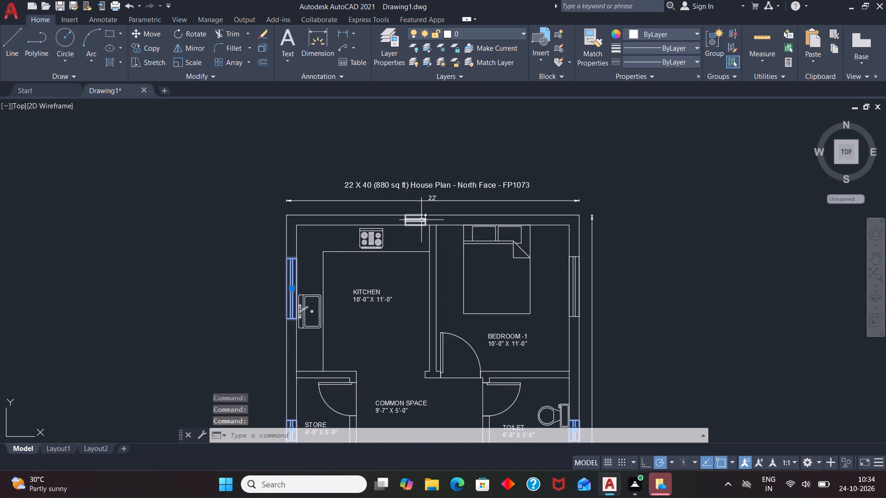
{"action": "left_click", "coordinate": [421, 220]}
{"action": "left_click", "coordinate": [576, 276]}
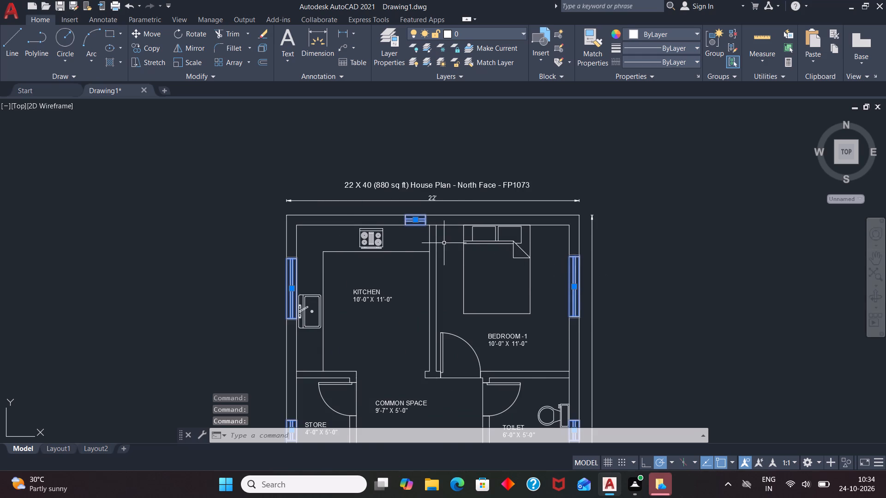
{"action": "scroll", "coordinate": [444, 243], "scroll_direction": "down", "scroll_amount": 1}
{"action": "right_click", "coordinate": [445, 256]}
{"action": "left_click", "coordinate": [491, 451]}
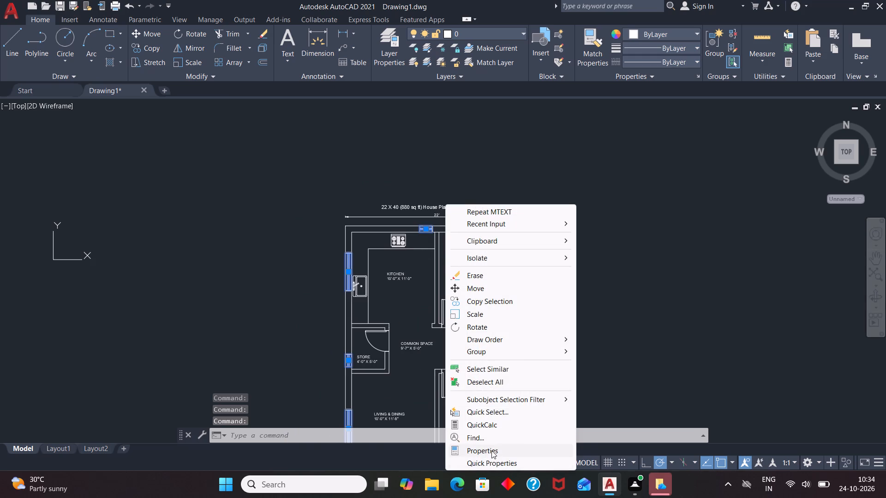
{"action": "double_click", "coordinate": [100, 70]}
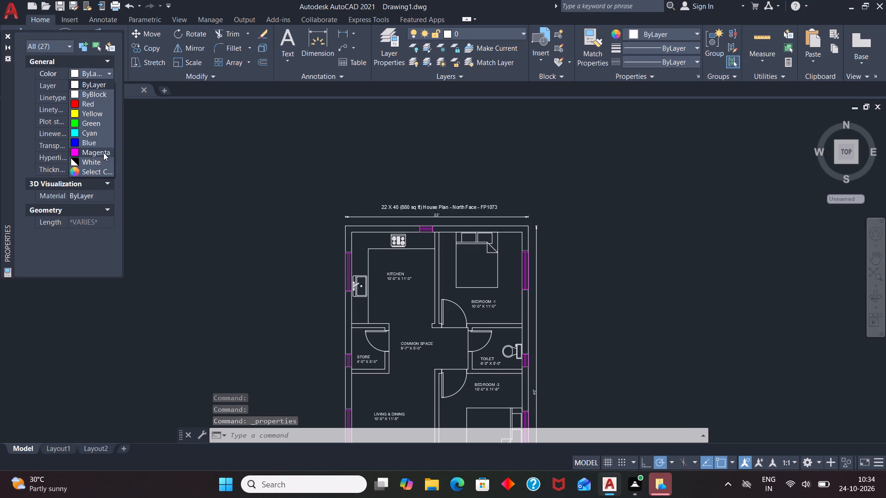
{"action": "left_click", "coordinate": [104, 151]}
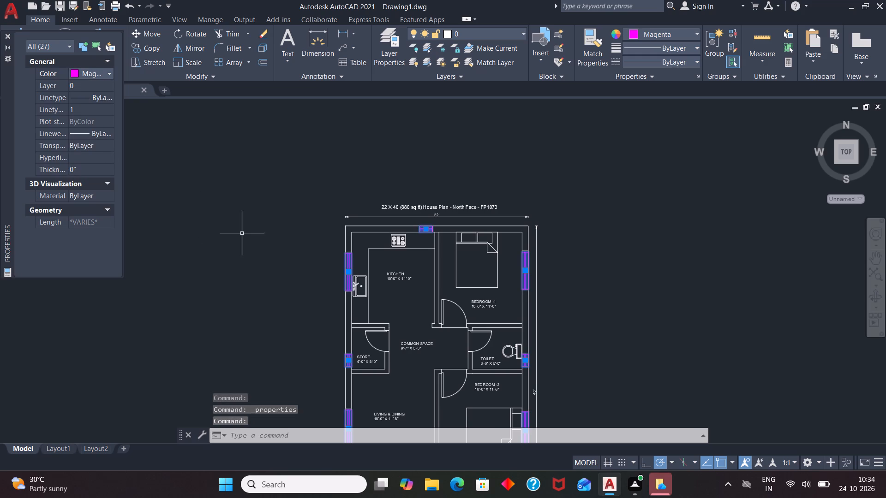
{"action": "key", "text": "Escape"}
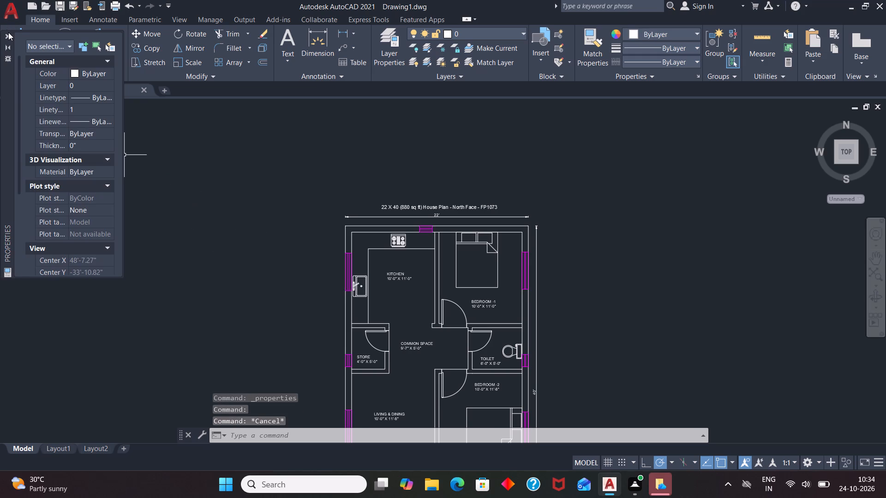
{"action": "left_click", "coordinate": [8, 32]}
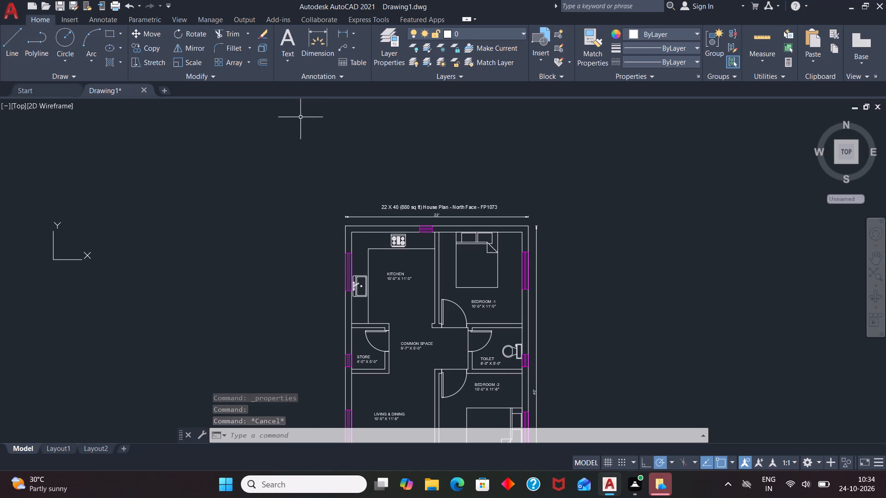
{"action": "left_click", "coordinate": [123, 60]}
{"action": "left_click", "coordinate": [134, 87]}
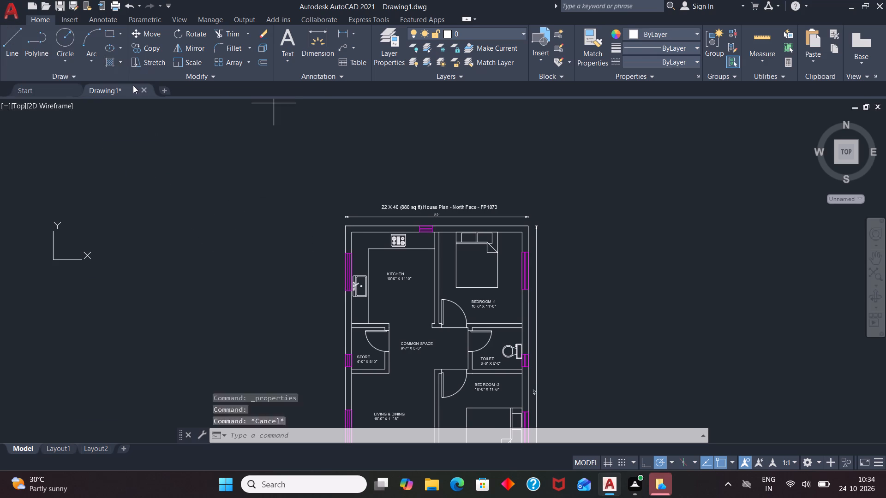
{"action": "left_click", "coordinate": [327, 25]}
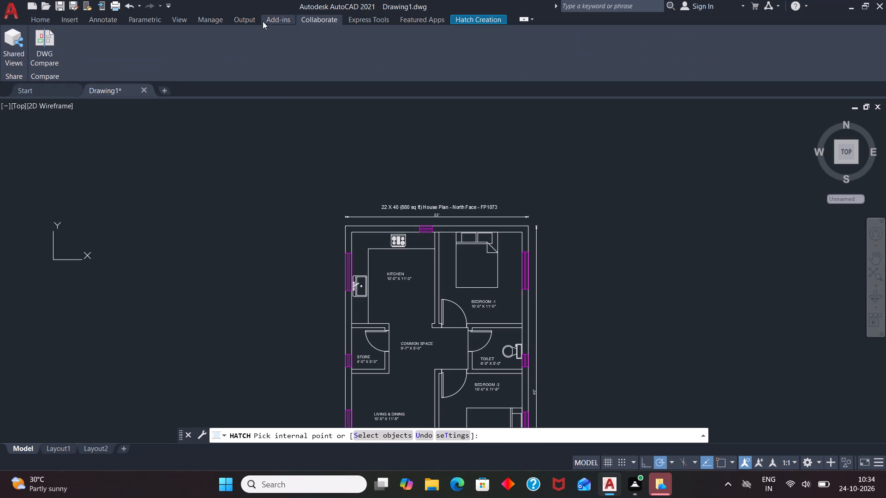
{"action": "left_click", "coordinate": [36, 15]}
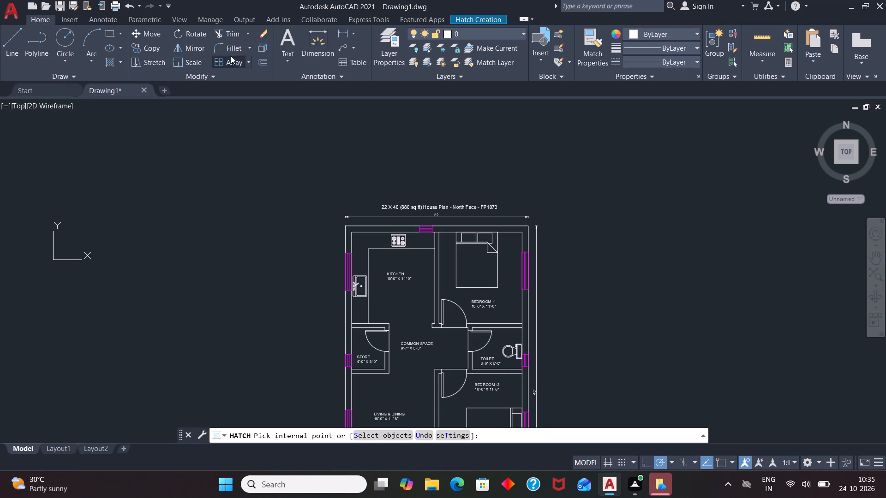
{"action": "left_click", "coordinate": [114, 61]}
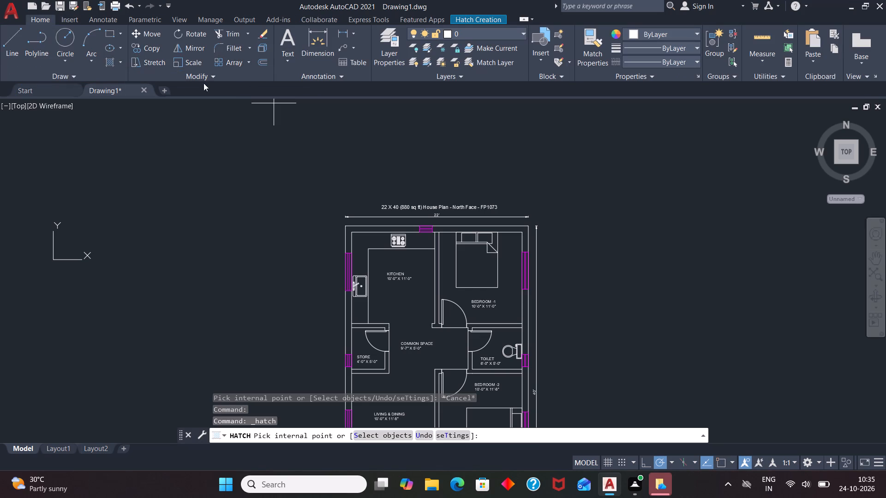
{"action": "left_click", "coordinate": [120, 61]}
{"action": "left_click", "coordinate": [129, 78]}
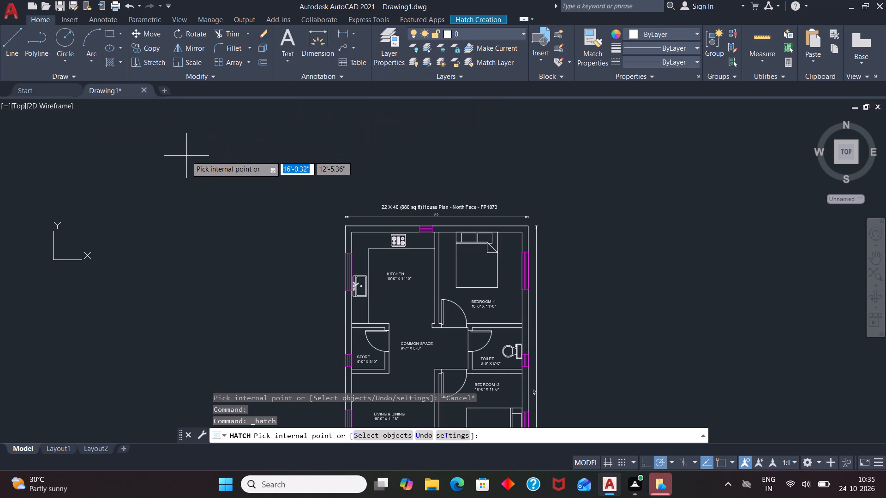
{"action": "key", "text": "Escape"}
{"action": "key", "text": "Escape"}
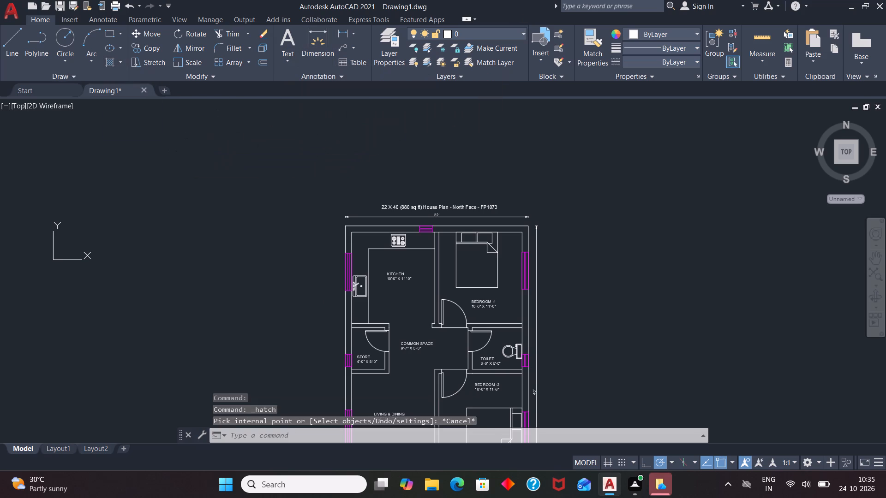
Hatch the north wall segments on both sides of its window with a Solid fill in grey 99,100,102.
{"action": "key", "text": "h"}
{"action": "key", "text": "Return"}
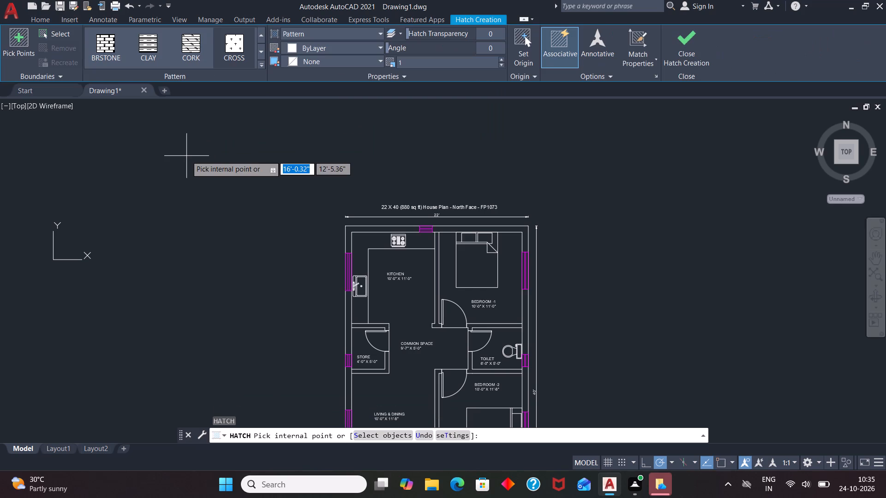
{"action": "left_click", "coordinate": [354, 31]}
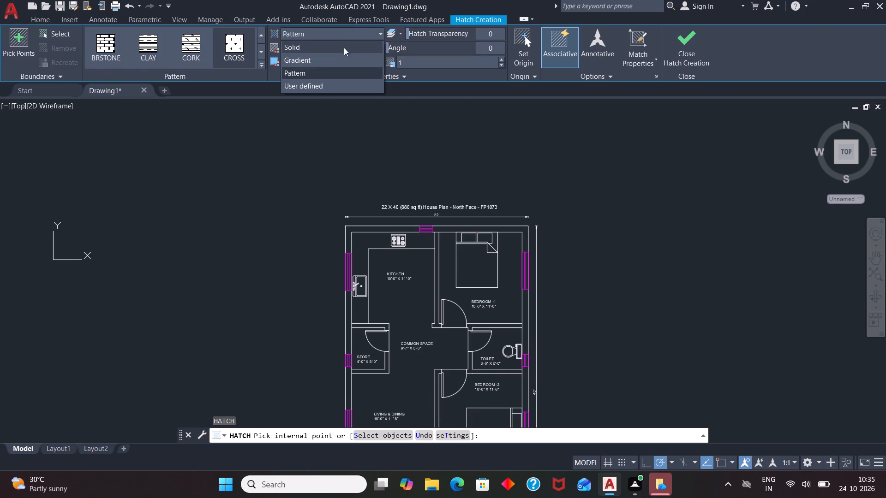
{"action": "left_click", "coordinate": [344, 47]}
{"action": "left_click", "coordinate": [347, 46]}
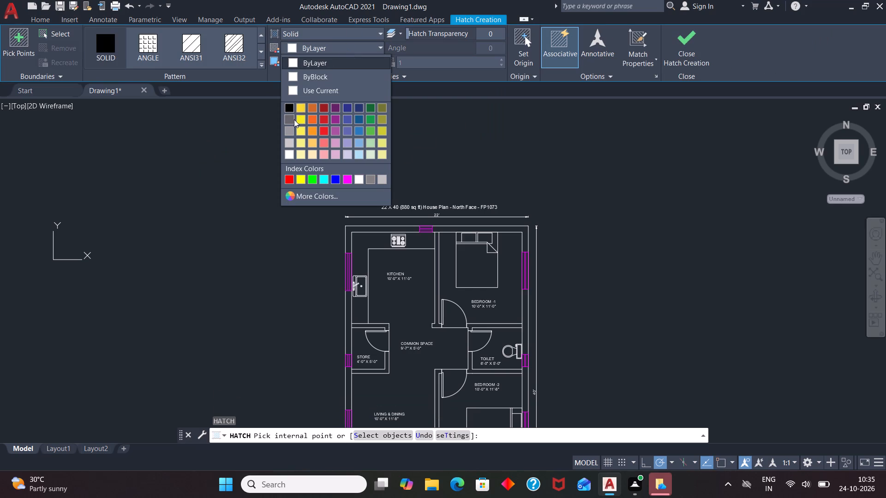
{"action": "left_click", "coordinate": [294, 119]}
{"action": "left_click", "coordinate": [364, 228]}
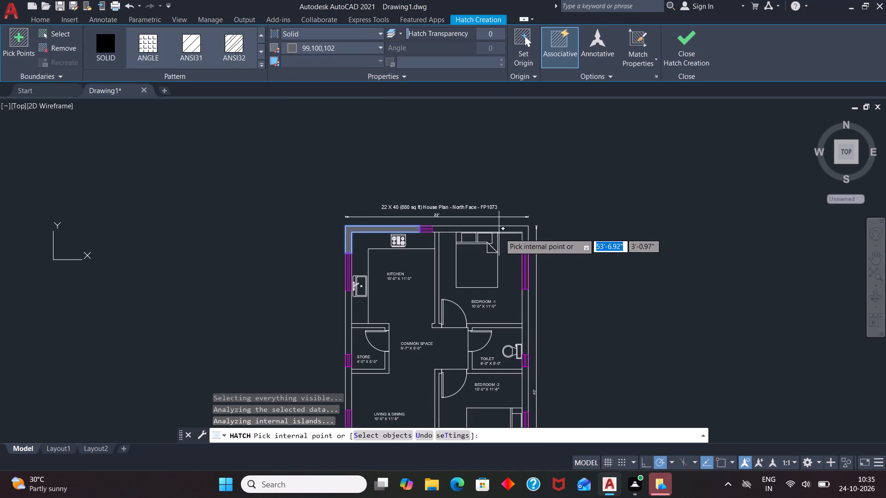
{"action": "left_click", "coordinate": [503, 228]}
Add the store's walls and the west wall segments between the kitchen, store, living and gents sit out windows to the solid grey hatch.
{"action": "scroll", "coordinate": [378, 150], "scroll_direction": "down", "scroll_amount": 2}
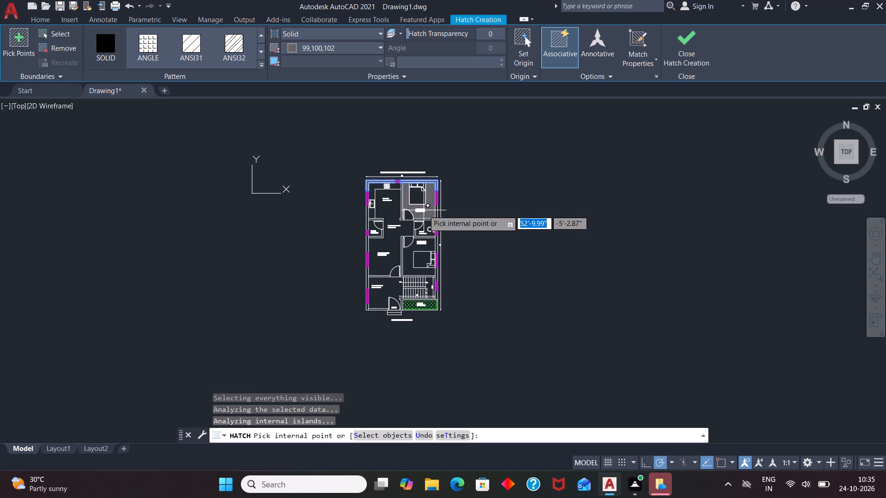
{"action": "scroll", "coordinate": [365, 227], "scroll_direction": "up", "scroll_amount": 4}
{"action": "left_click", "coordinate": [359, 207]}
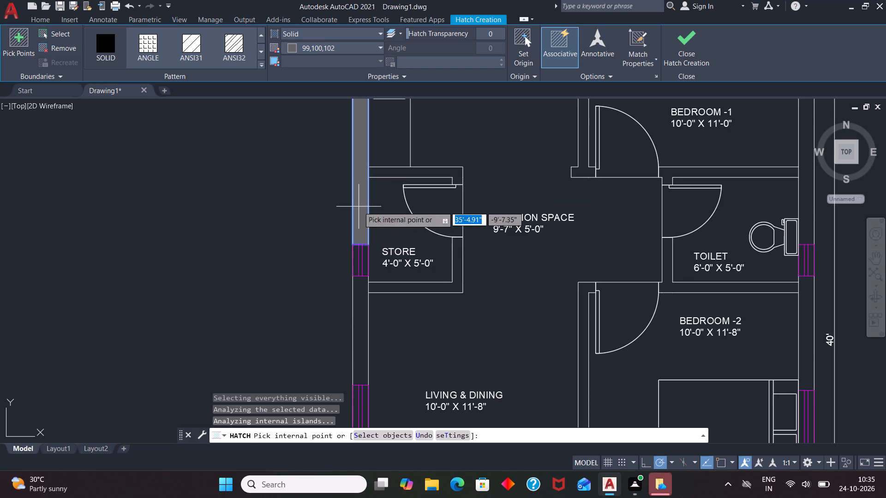
{"action": "left_click", "coordinate": [417, 172]}
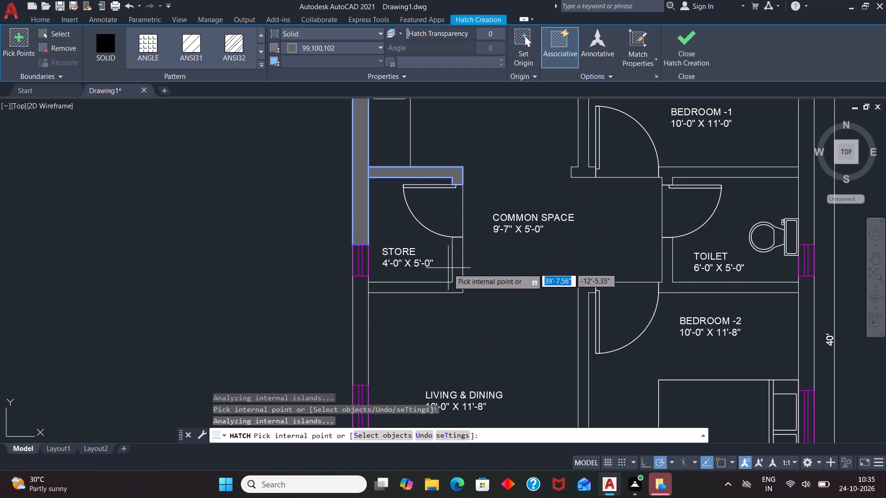
{"action": "left_click", "coordinate": [450, 291]}
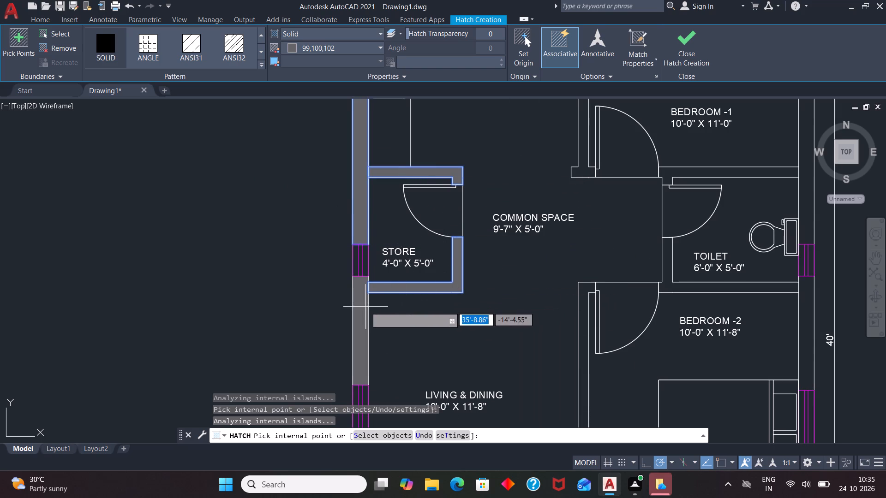
{"action": "left_click", "coordinate": [366, 307]}
{"action": "scroll", "coordinate": [375, 196], "scroll_direction": "down", "scroll_amount": 2}
{"action": "scroll", "coordinate": [399, 273], "scroll_direction": "down", "scroll_amount": 2}
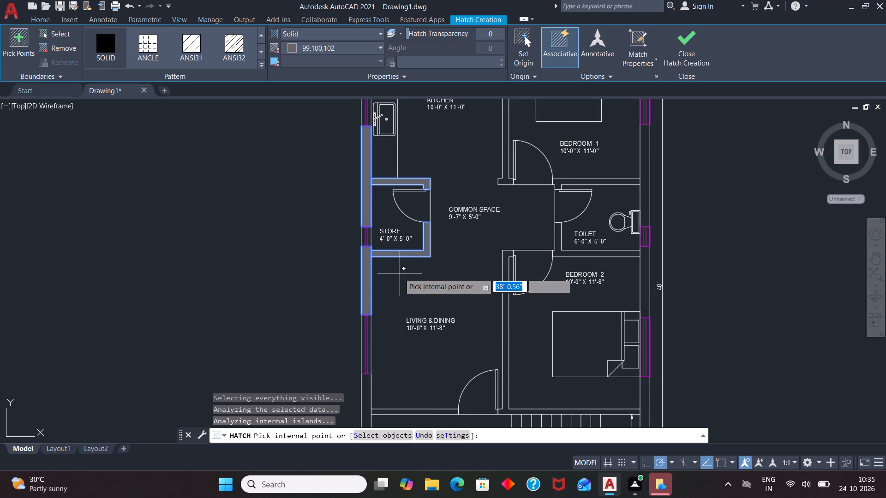
{"action": "left_click", "coordinate": [380, 364]}
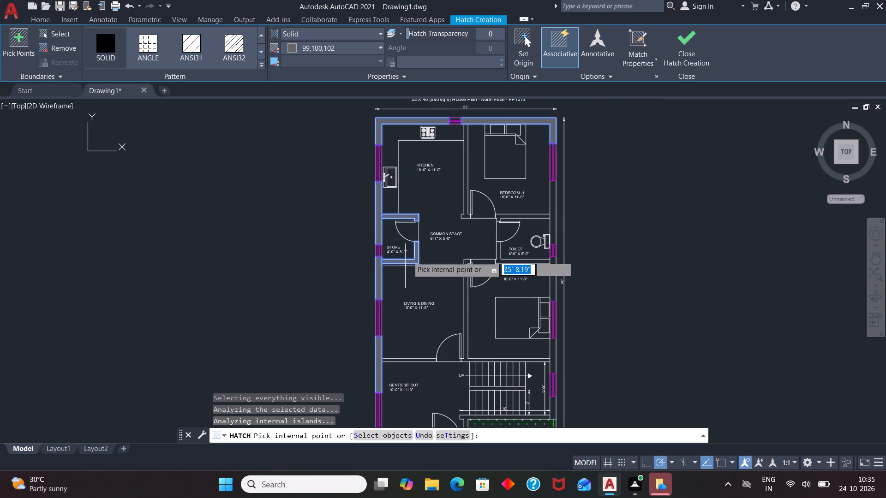
Extend the solid grey hatch to the southwest corner, the south wall beside the entry, and the walls bordering the garden's west and north sides.
{"action": "scroll", "coordinate": [410, 249], "scroll_direction": "down", "scroll_amount": 2}
{"action": "scroll", "coordinate": [419, 333], "scroll_direction": "up", "scroll_amount": 4}
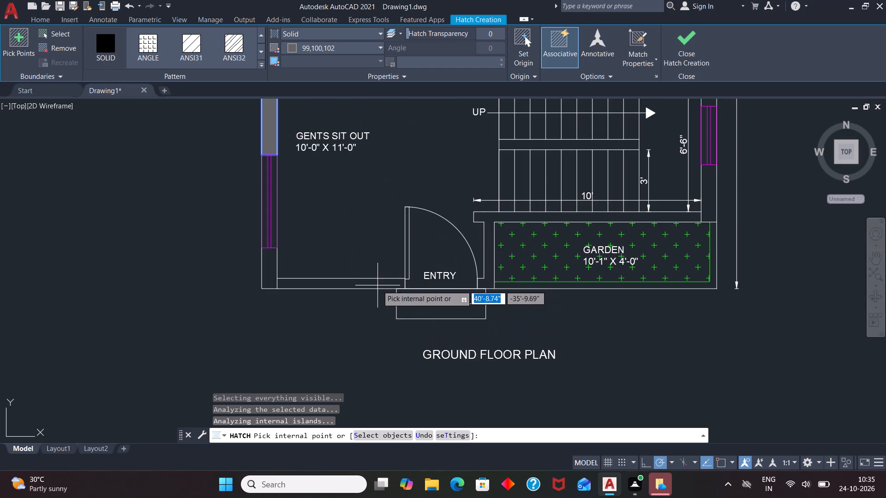
{"action": "left_click", "coordinate": [377, 285]}
{"action": "left_click", "coordinate": [273, 270]}
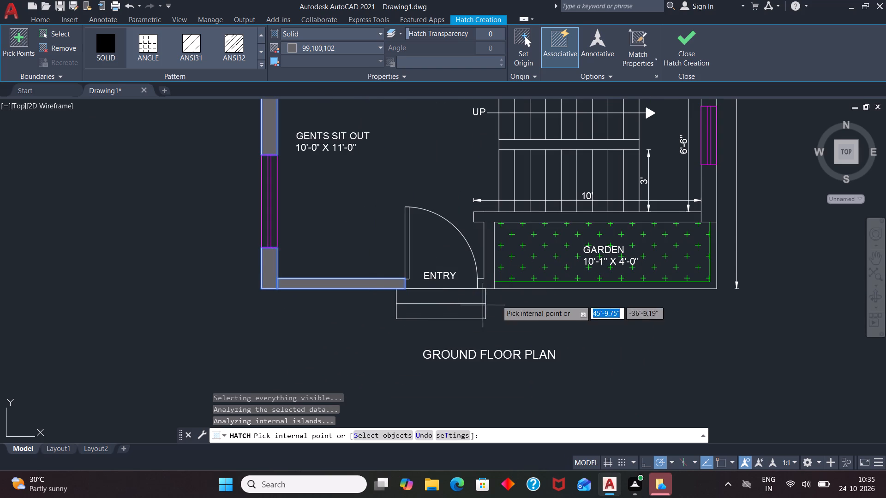
{"action": "left_click", "coordinate": [487, 268]}
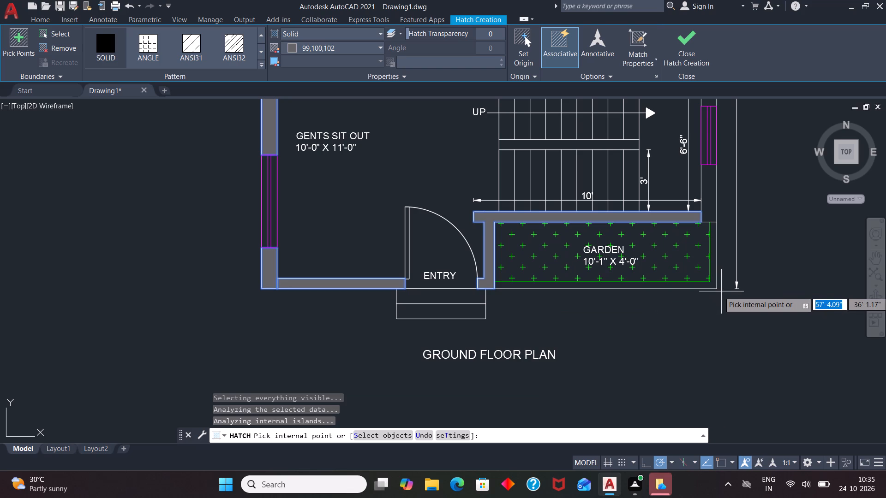
Add the east wall segments around the stair window and the walls separating the stairs, Bedroom-2, living room and gents sit out to the solid grey hatch.
{"action": "scroll", "coordinate": [694, 315], "scroll_direction": "down", "scroll_amount": 1}
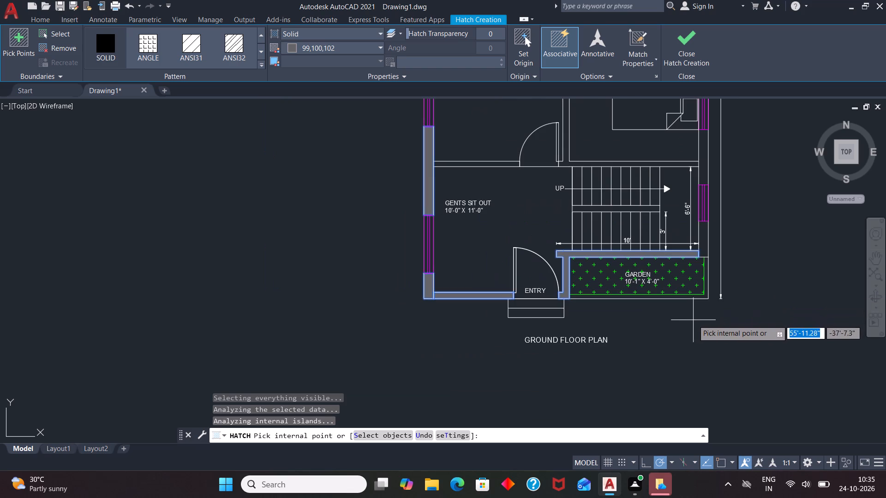
{"action": "scroll", "coordinate": [700, 238], "scroll_direction": "up", "scroll_amount": 3}
{"action": "left_click", "coordinate": [700, 238]}
{"action": "scroll", "coordinate": [616, 295], "scroll_direction": "down", "scroll_amount": 2}
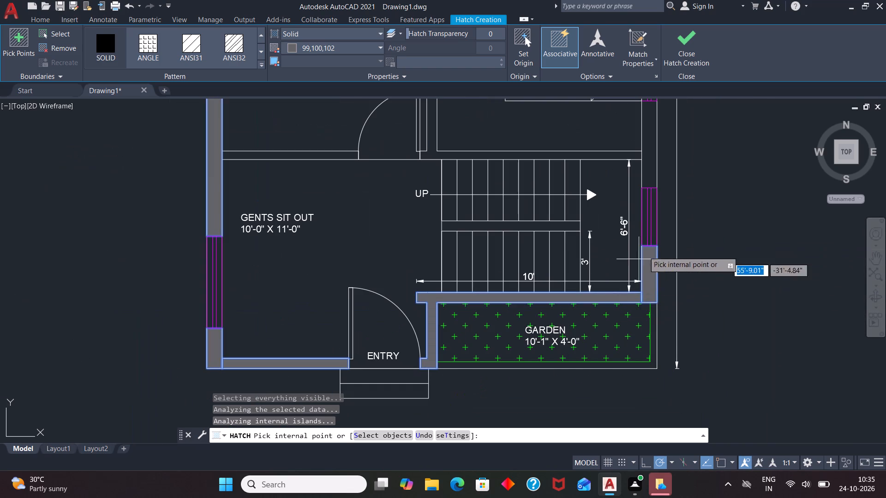
{"action": "left_click", "coordinate": [655, 172]}
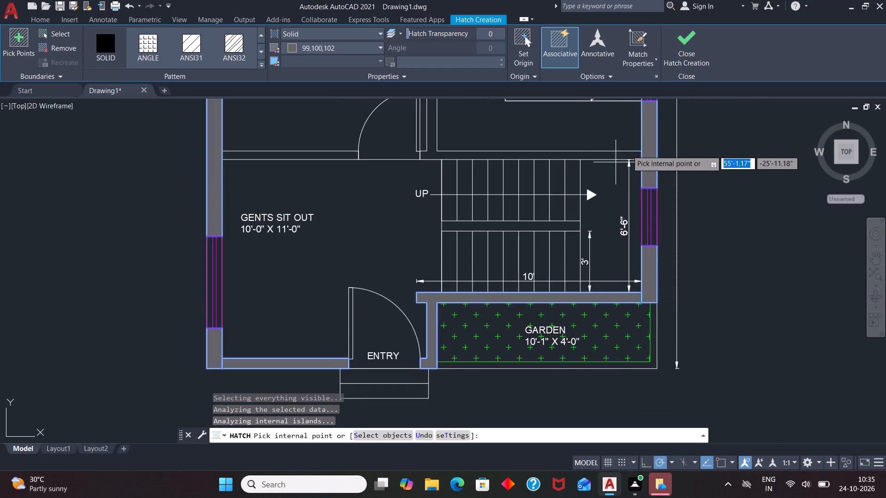
{"action": "left_click", "coordinate": [622, 154]}
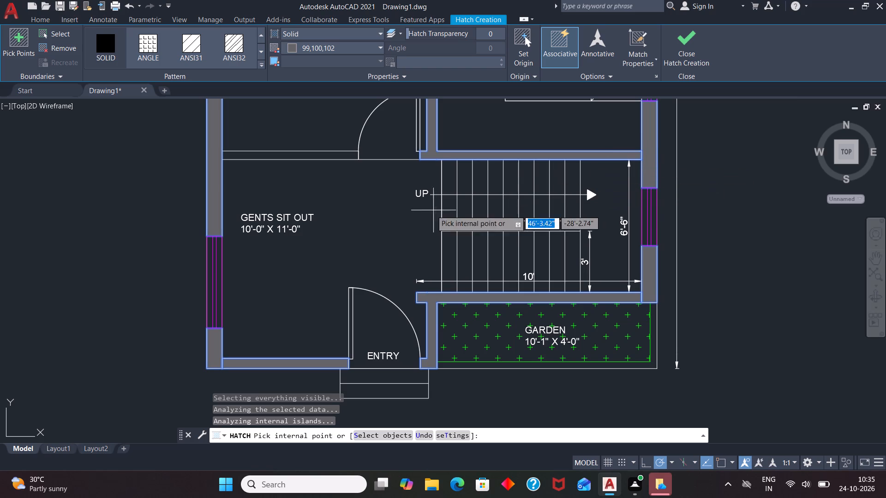
{"action": "left_click", "coordinate": [326, 155]}
Complete the solid grey hatch on the east wall beside Bedroom-2 and Bedroom-1, the toilet walls, and the wall between kitchen and Bedroom-1.
{"action": "scroll", "coordinate": [395, 249], "scroll_direction": "down", "scroll_amount": 3}
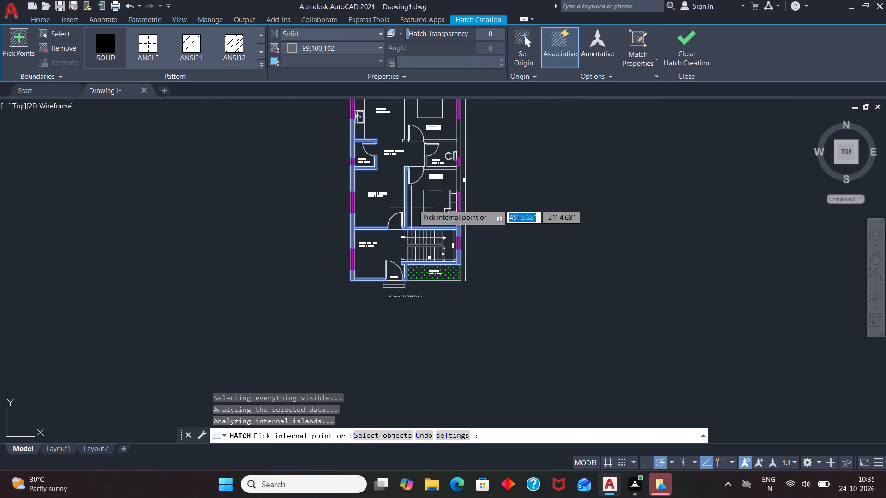
{"action": "scroll", "coordinate": [443, 169], "scroll_direction": "up", "scroll_amount": 4}
{"action": "left_click", "coordinate": [531, 210]}
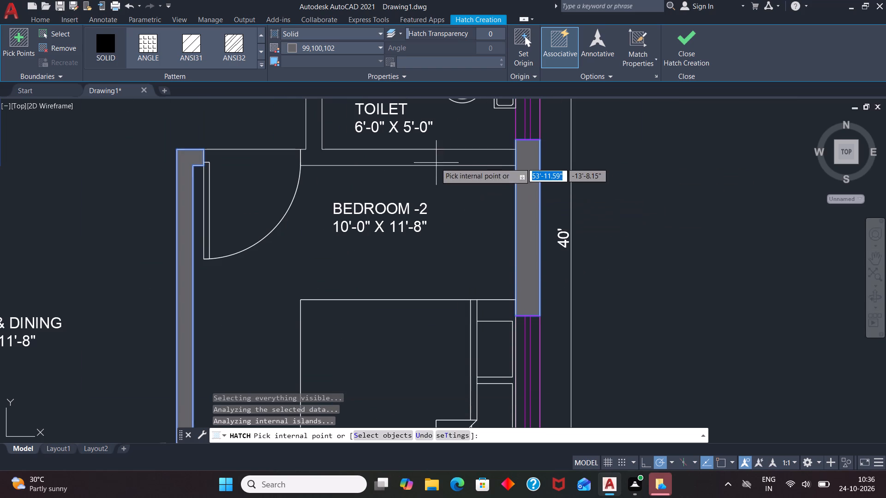
{"action": "left_click", "coordinate": [436, 161]}
{"action": "scroll", "coordinate": [452, 262], "scroll_direction": "down", "scroll_amount": 4}
{"action": "scroll", "coordinate": [456, 221], "scroll_direction": "up", "scroll_amount": 4}
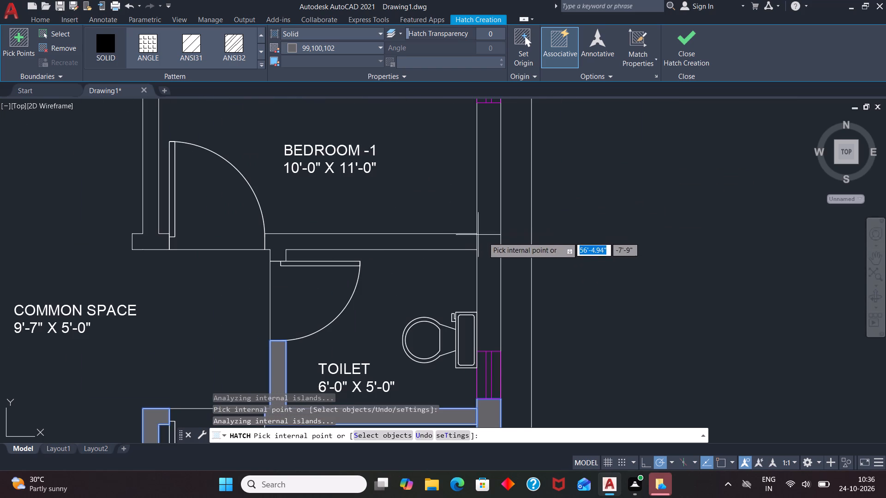
{"action": "left_click", "coordinate": [489, 246]}
{"action": "left_click", "coordinate": [442, 240]}
{"action": "scroll", "coordinate": [521, 280], "scroll_direction": "down", "scroll_amount": 2}
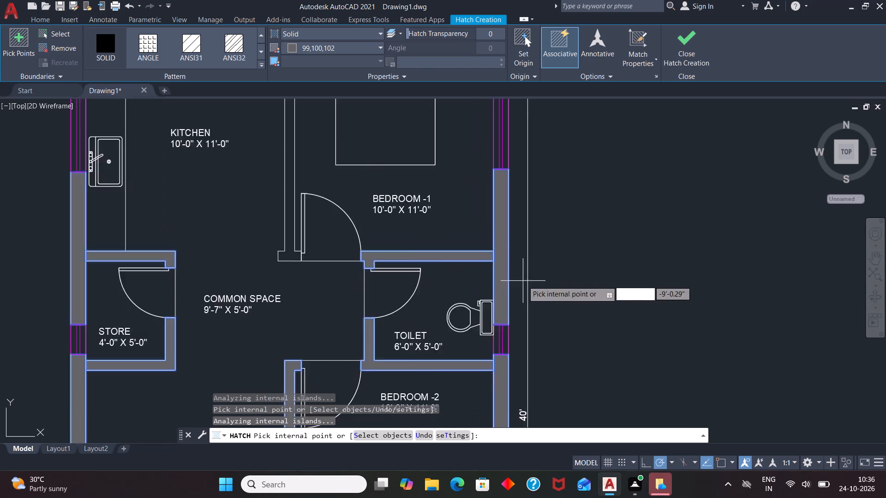
{"action": "left_click", "coordinate": [378, 199]}
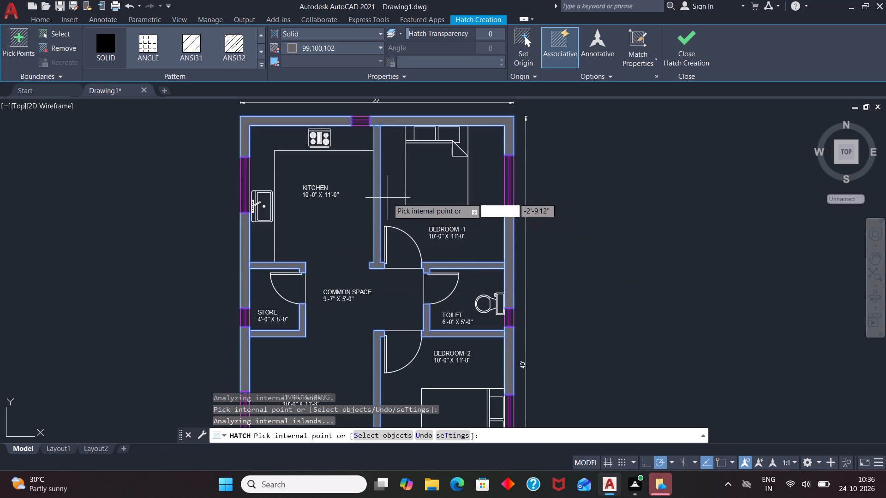
{"action": "key", "text": "Escape"}
Examine the hatched walls, windows, labels and dimensions across the whole ground floor plan.
{"action": "scroll", "coordinate": [540, 231], "scroll_direction": "down", "scroll_amount": 2}
{"action": "scroll", "coordinate": [456, 235], "scroll_direction": "up", "scroll_amount": 1}
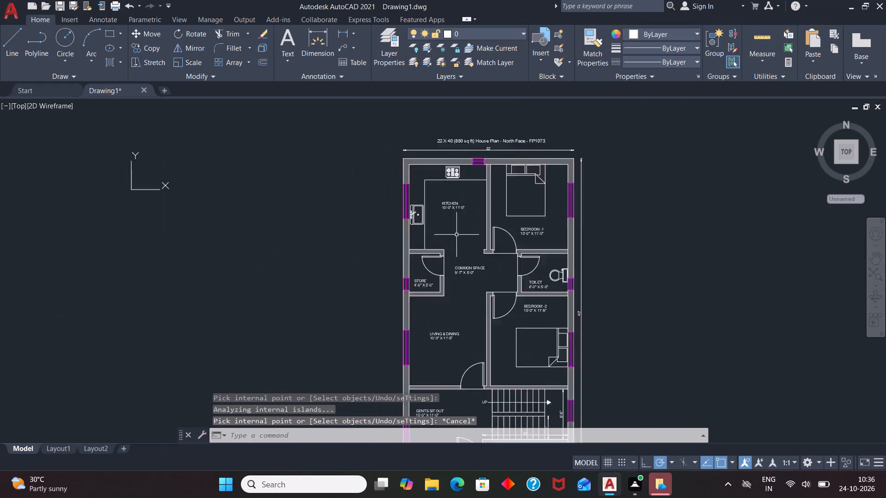
{"action": "scroll", "coordinate": [456, 235], "scroll_direction": "up", "scroll_amount": 2}
{"action": "scroll", "coordinate": [373, 214], "scroll_direction": "down", "scroll_amount": 3}
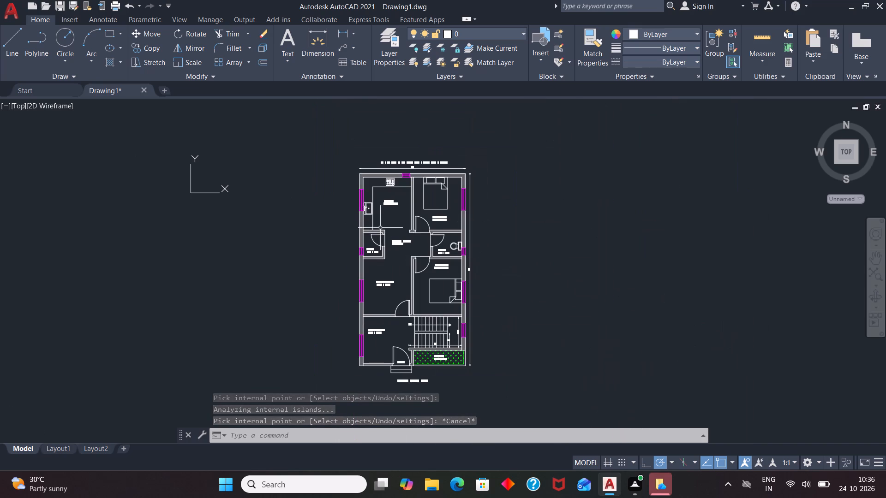
{"action": "scroll", "coordinate": [420, 245], "scroll_direction": "up", "scroll_amount": 1}
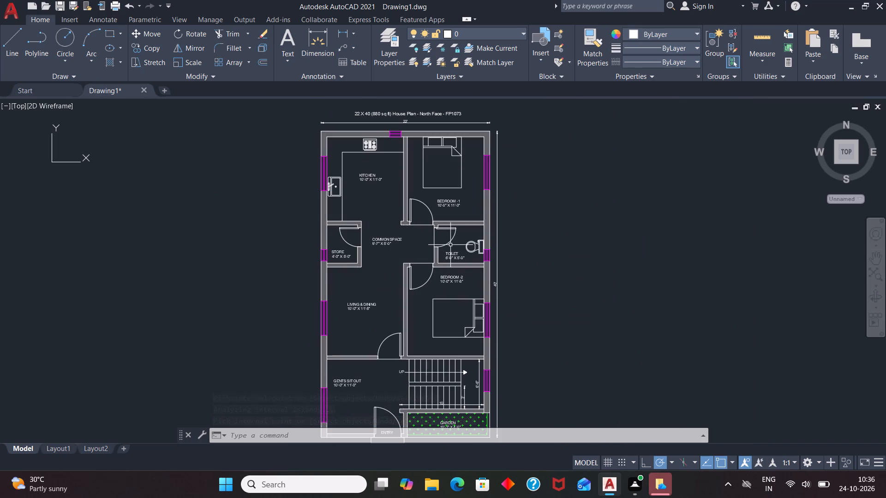
{"action": "scroll", "coordinate": [474, 226], "scroll_direction": "down", "scroll_amount": 1}
{"action": "scroll", "coordinate": [399, 228], "scroll_direction": "up", "scroll_amount": 2}
{"action": "scroll", "coordinate": [490, 247], "scroll_direction": "down", "scroll_amount": 1}
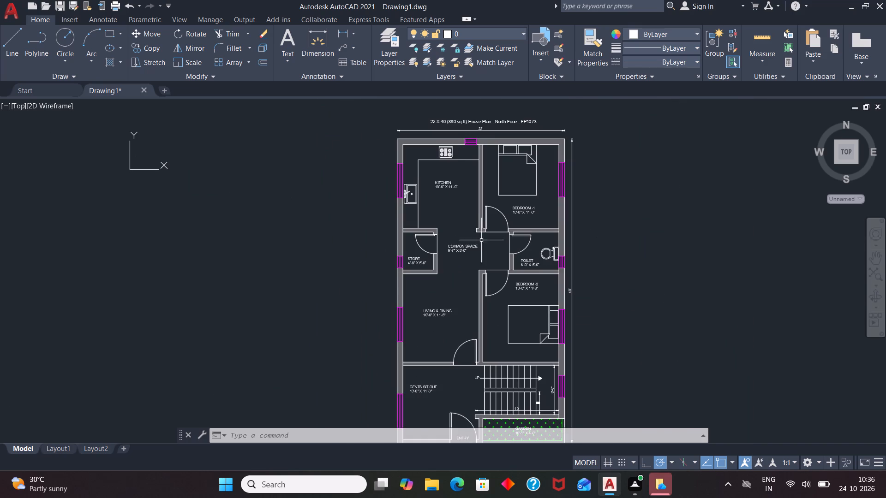
{"action": "scroll", "coordinate": [474, 134], "scroll_direction": "up", "scroll_amount": 2}
{"action": "scroll", "coordinate": [528, 172], "scroll_direction": "down", "scroll_amount": 2}
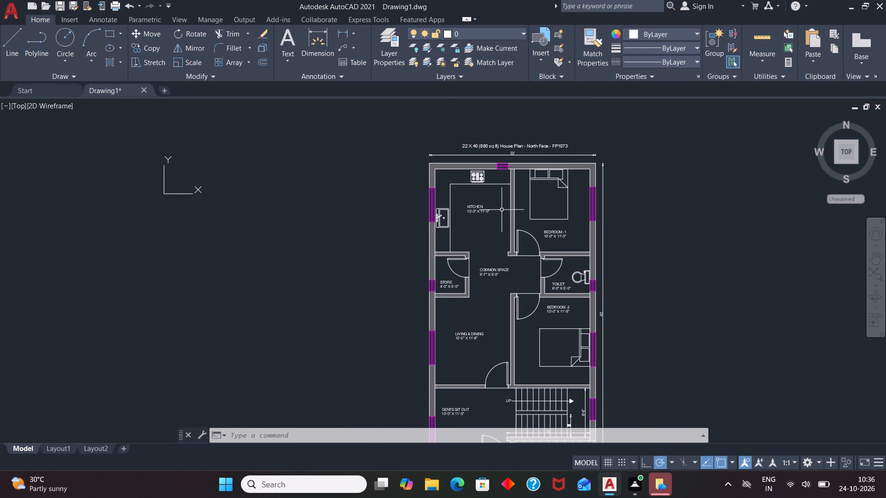
{"action": "scroll", "coordinate": [500, 209], "scroll_direction": "down", "scroll_amount": 1}
{"action": "scroll", "coordinate": [532, 390], "scroll_direction": "up", "scroll_amount": 2}
{"action": "scroll", "coordinate": [458, 359], "scroll_direction": "down", "scroll_amount": 1}
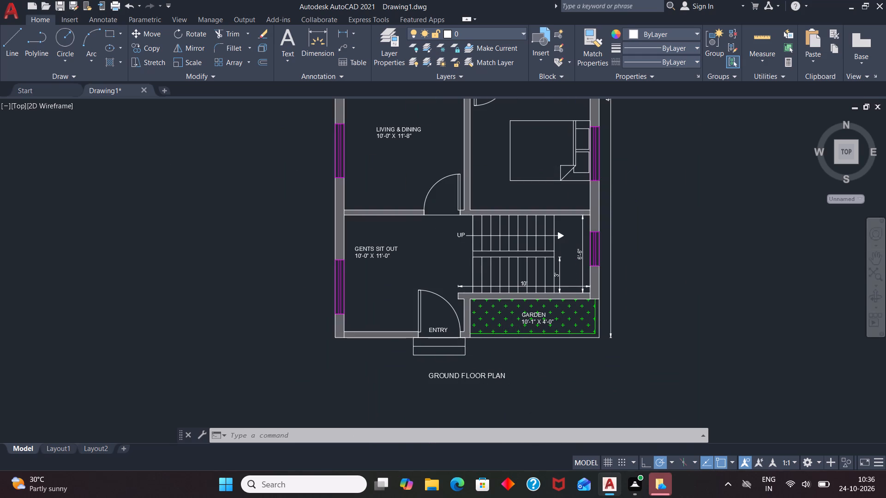
{"action": "scroll", "coordinate": [458, 359], "scroll_direction": "down", "scroll_amount": 1}
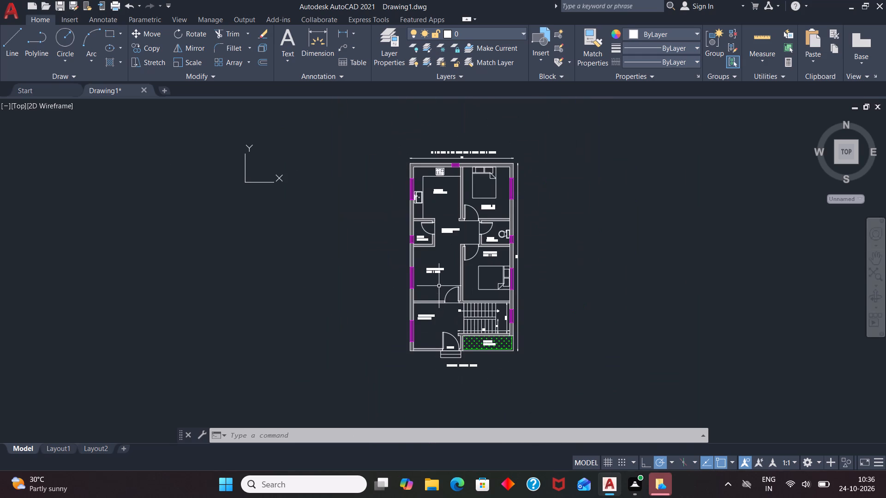
Save the drawing in Documents under the file name 22 X 40 HOUSE PLAN.
{"action": "key", "text": "ctrl+s"}
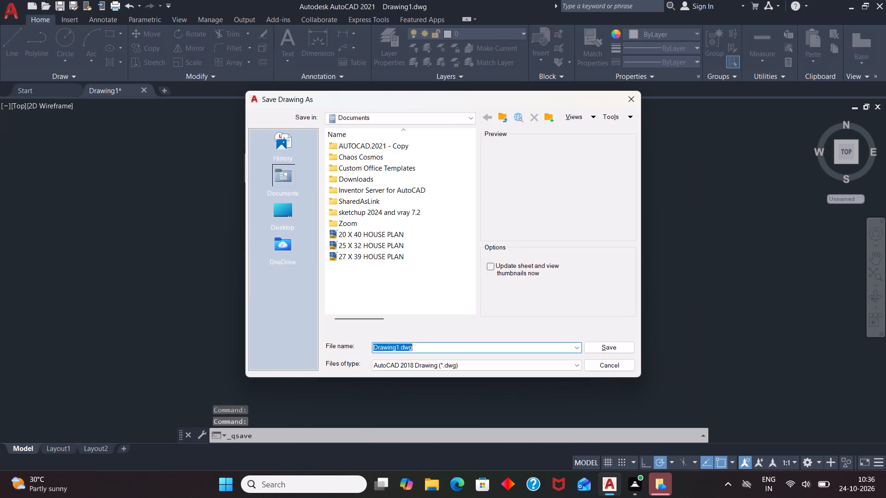
{"action": "key", "text": "Delete"}
{"action": "type", "text": "22 X 40"}
{"action": "key", "text": "space"}
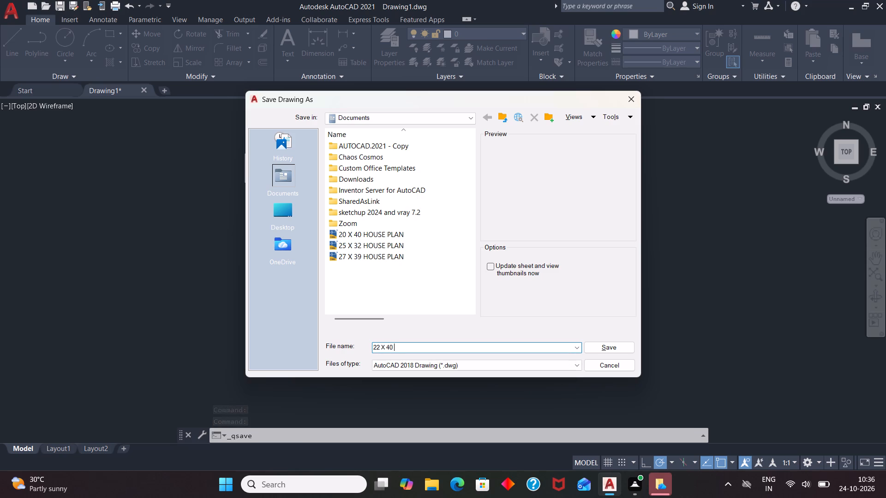
{"action": "type", "text": "HOUSE"}
{"action": "key", "text": "space"}
{"action": "type", "text": "PLAN"}
{"action": "key", "text": "Return"}
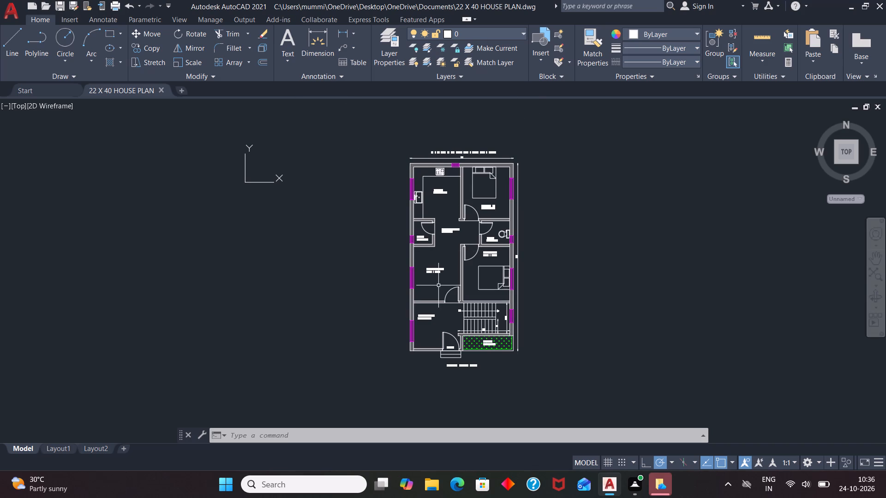
Query the drawing's log file path with LOGFILENAME.
{"action": "left_click", "coordinate": [467, 435]}
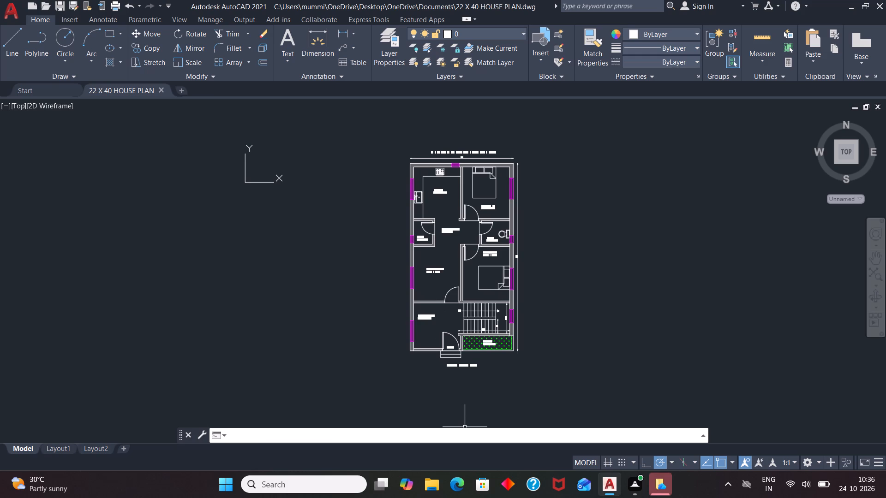
{"action": "left_click", "coordinate": [468, 434]}
{"action": "type", "text": "LOGFILENAME"}
{"action": "key", "text": "Return"}
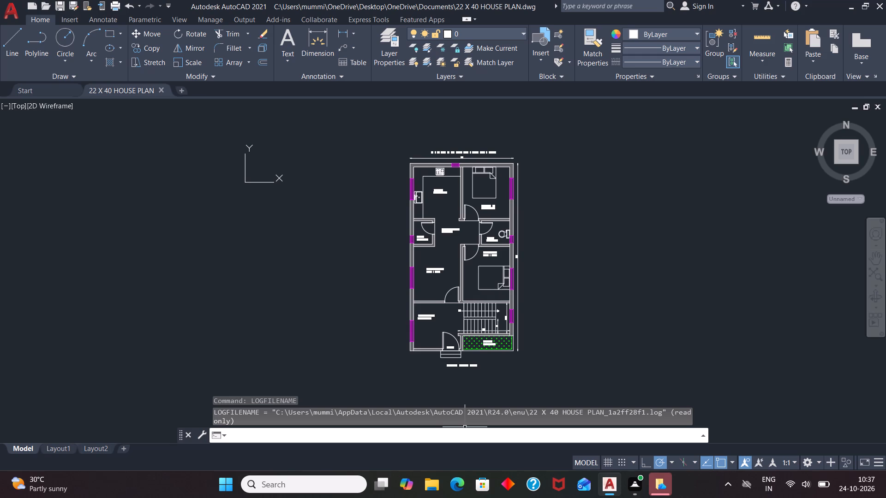
Start a plot of the model with DWG To PDF.pc3 as the plotter.
{"action": "key", "text": "ctrl+p"}
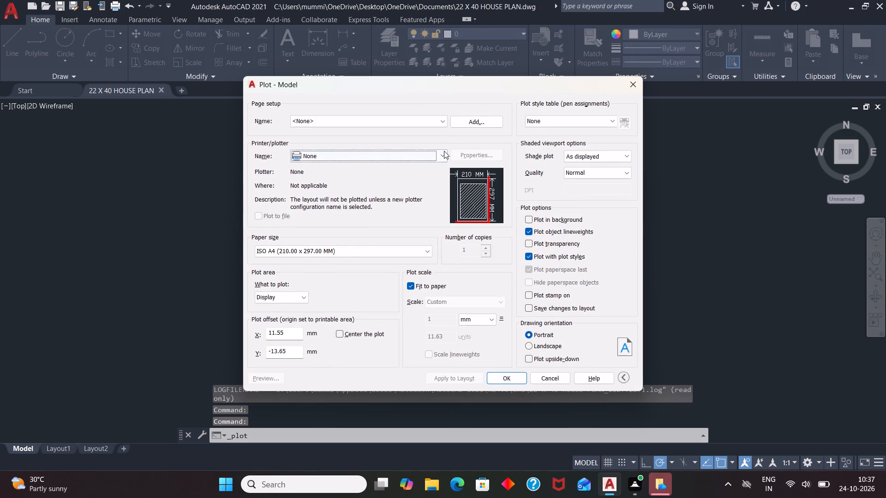
{"action": "left_click", "coordinate": [444, 151]}
{"action": "left_click", "coordinate": [372, 272]}
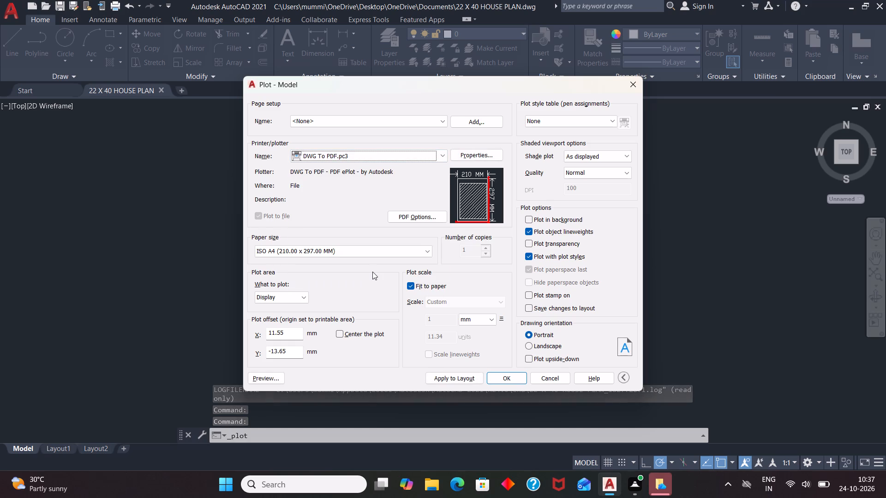
Set both the vector quality and the raster image quality of the PDF output to 4800 dpi.
{"action": "left_click", "coordinate": [423, 217]}
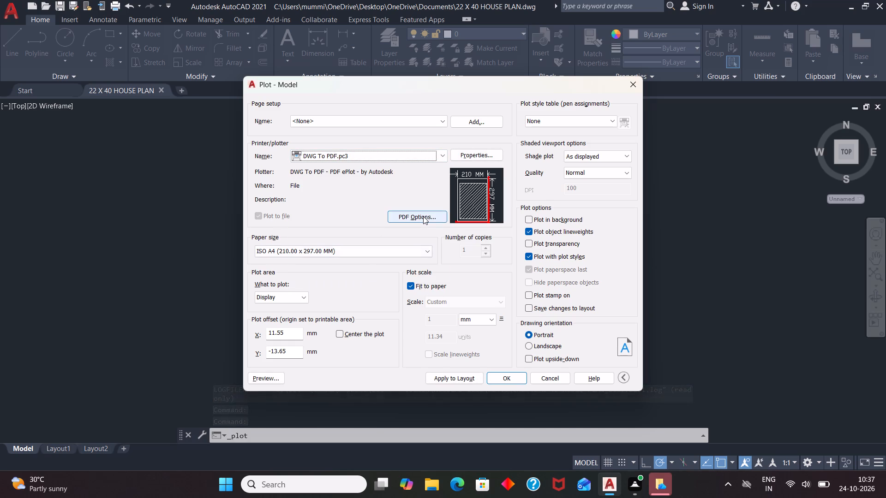
{"action": "left_click", "coordinate": [443, 188]}
{"action": "left_click", "coordinate": [431, 261]}
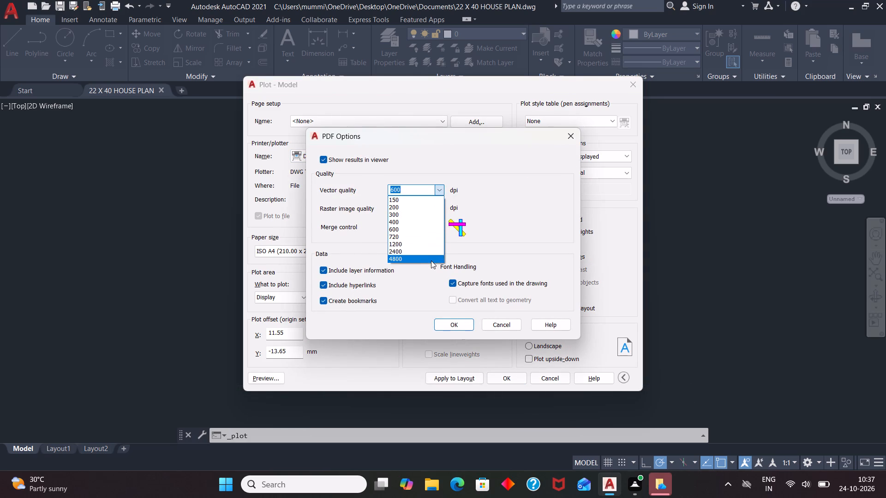
{"action": "left_click", "coordinate": [443, 207]}
{"action": "left_click", "coordinate": [431, 273]}
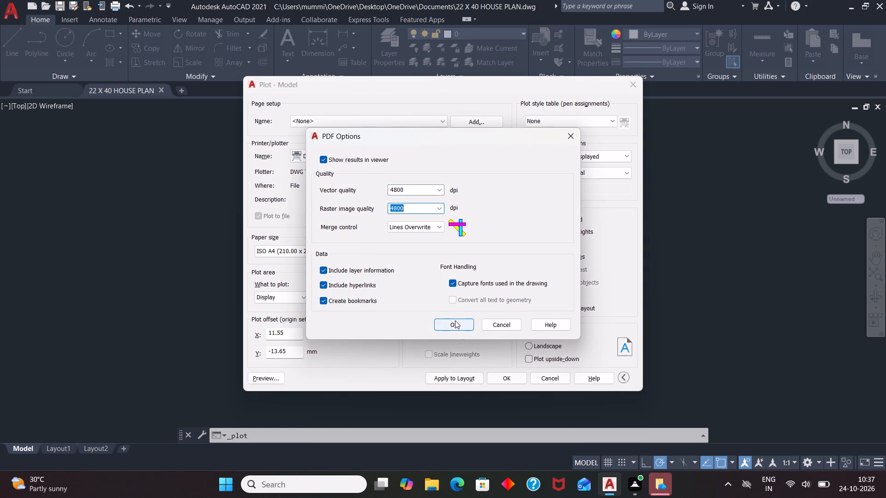
{"action": "left_click", "coordinate": [455, 320]}
{"action": "left_click", "coordinate": [410, 281]}
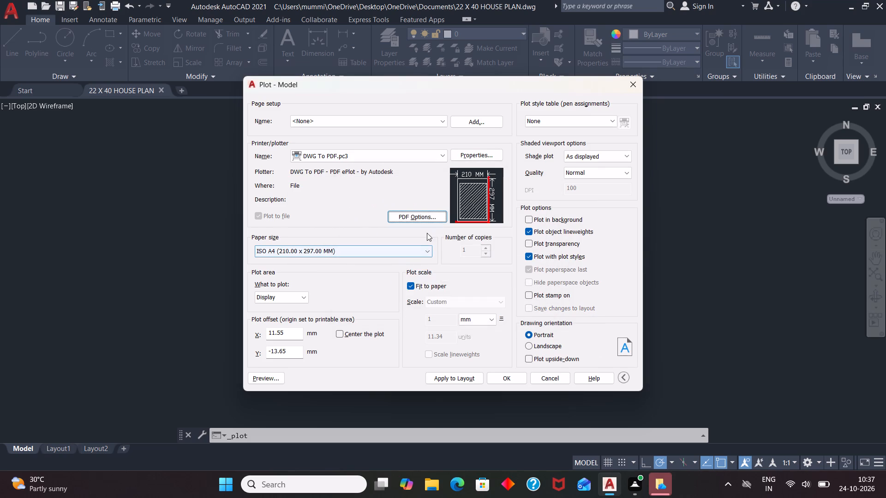
Set the paper size to ISO full bleed A3 (420.00 x 297.00 MM) and centre the plot on the sheet.
{"action": "left_click", "coordinate": [422, 251]}
{"action": "scroll", "coordinate": [359, 329], "scroll_direction": "up", "scroll_amount": 11}
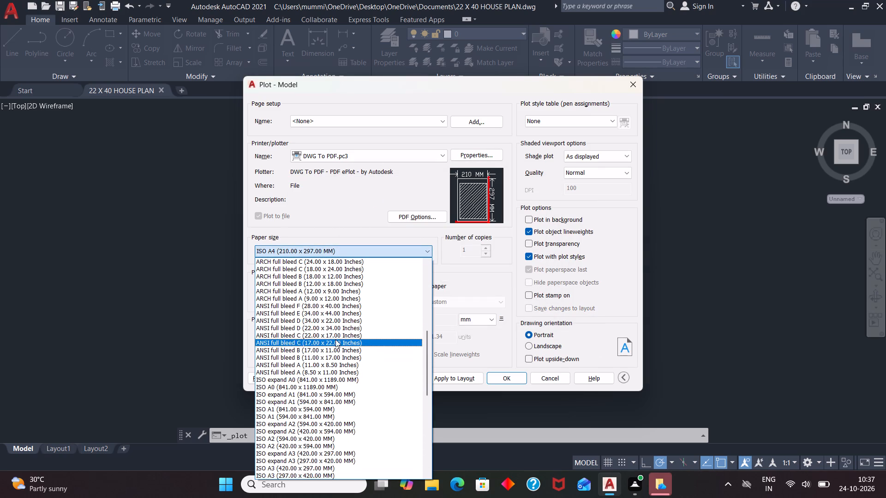
{"action": "scroll", "coordinate": [340, 321], "scroll_direction": "up", "scroll_amount": 7}
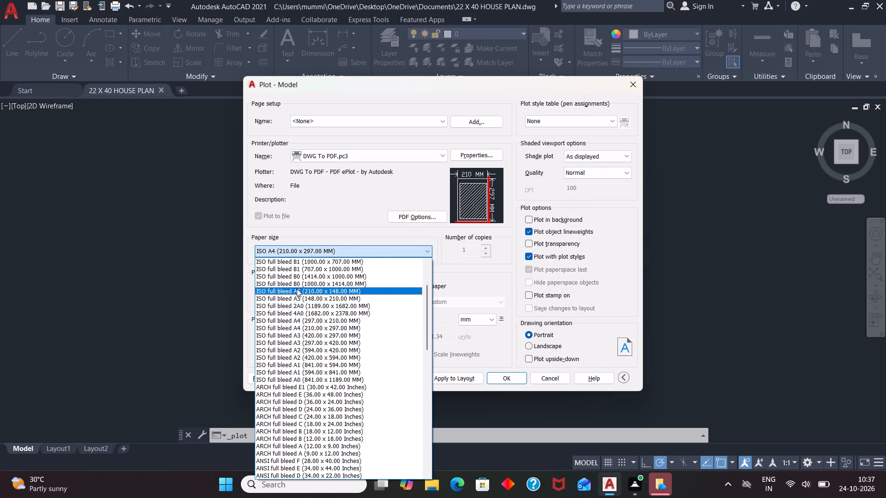
{"action": "left_click", "coordinate": [362, 337]}
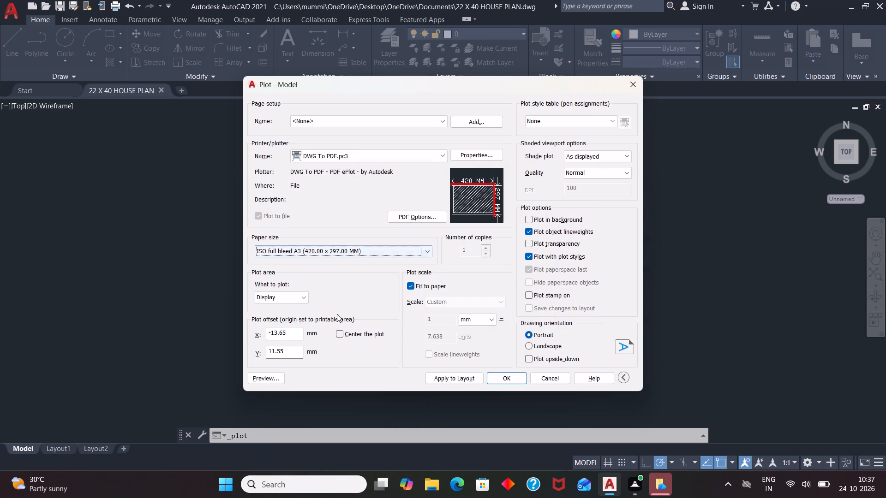
{"action": "left_click", "coordinate": [341, 332]}
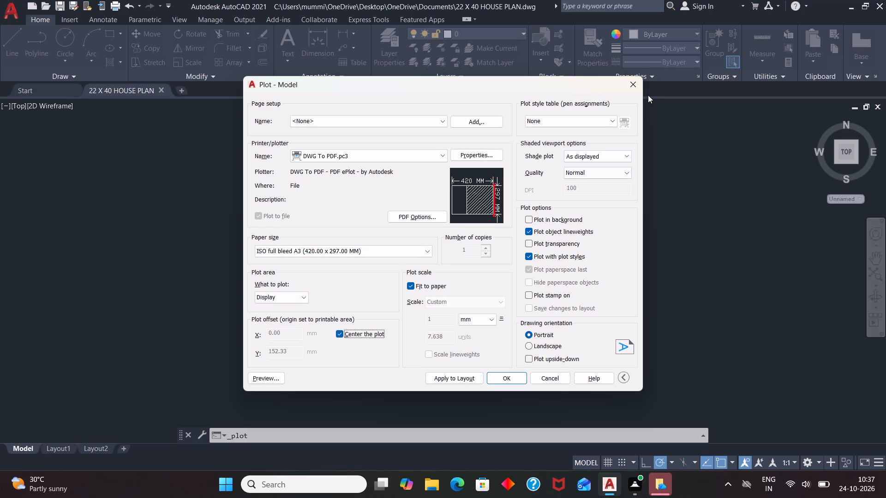
Assign the acad.ctb plot style table to the plot.
{"action": "left_click", "coordinate": [593, 120]}
{"action": "left_click", "coordinate": [535, 142]}
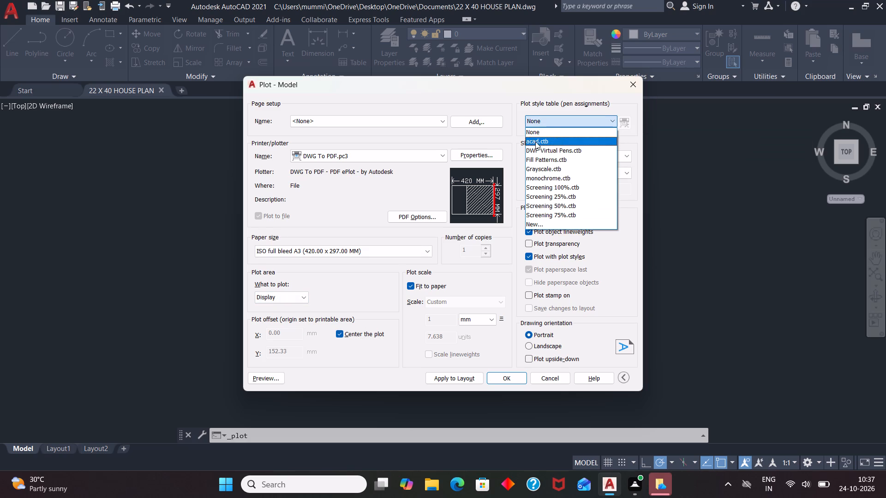
{"action": "left_click", "coordinate": [447, 263]}
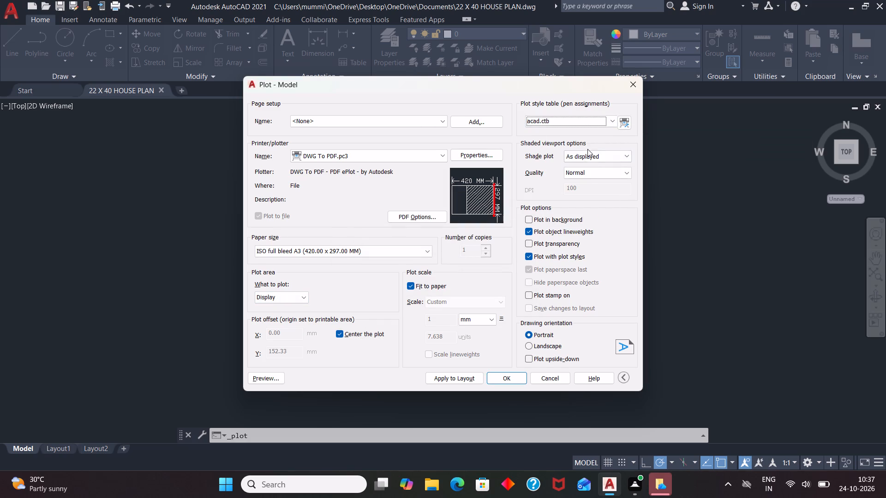
Set the shaded viewport quality of the plot to Maximum, keeping the shade plot As displayed.
{"action": "left_click", "coordinate": [593, 156]}
{"action": "left_click", "coordinate": [615, 152]}
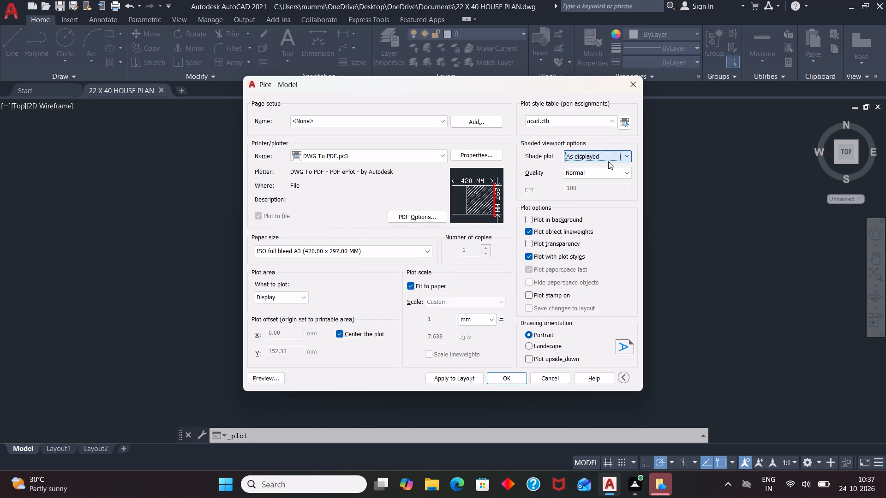
{"action": "left_click", "coordinate": [606, 168]}
{"action": "left_click", "coordinate": [608, 213]}
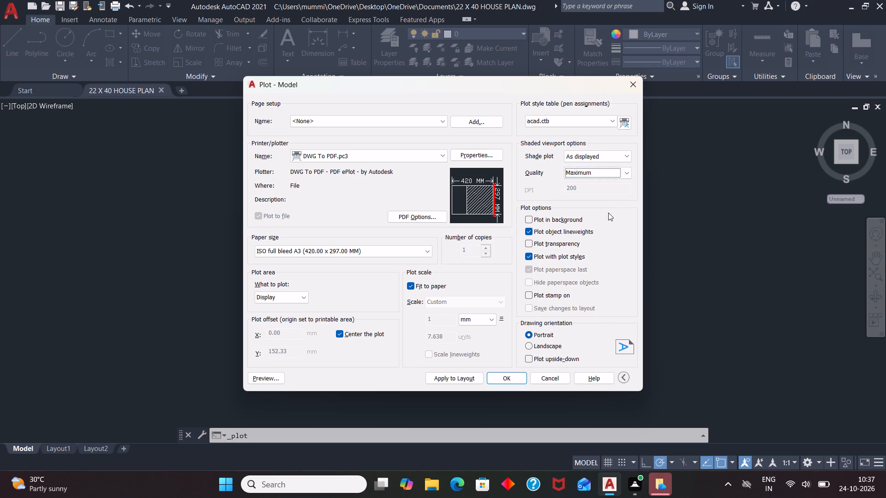
Set the plot area to a window enclosing the whole house plan with its title and dimensions.
{"action": "left_click", "coordinate": [297, 297]}
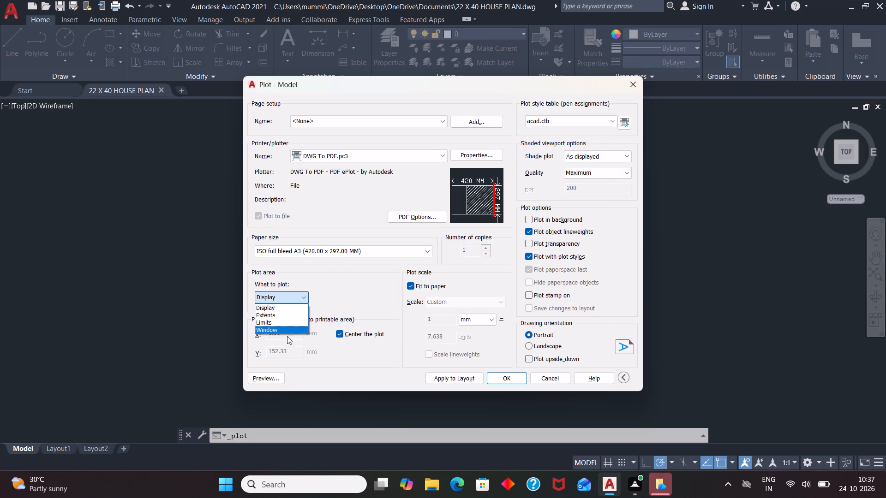
{"action": "left_click", "coordinate": [293, 332]}
{"action": "left_click_drag", "start_coordinate": [316, 106], "coordinate": [479, 309]}
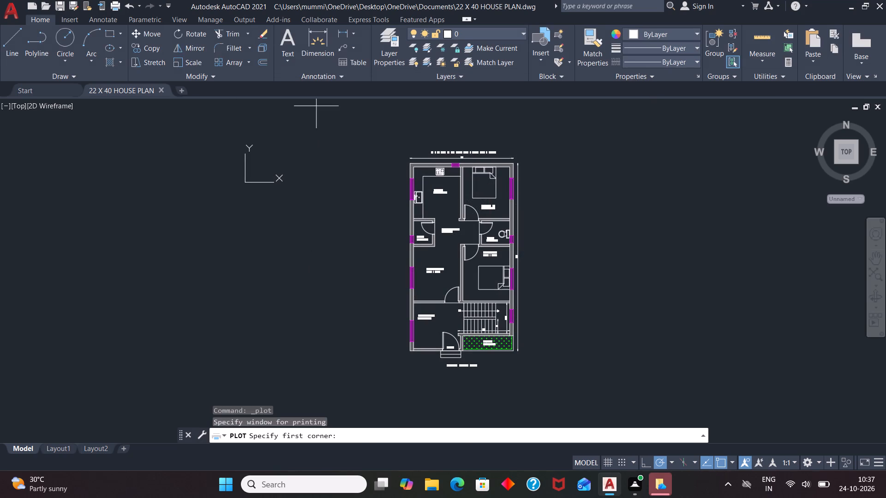
{"action": "left_click_drag", "start_coordinate": [479, 309], "coordinate": [631, 365]}
{"action": "left_click", "coordinate": [631, 365]}
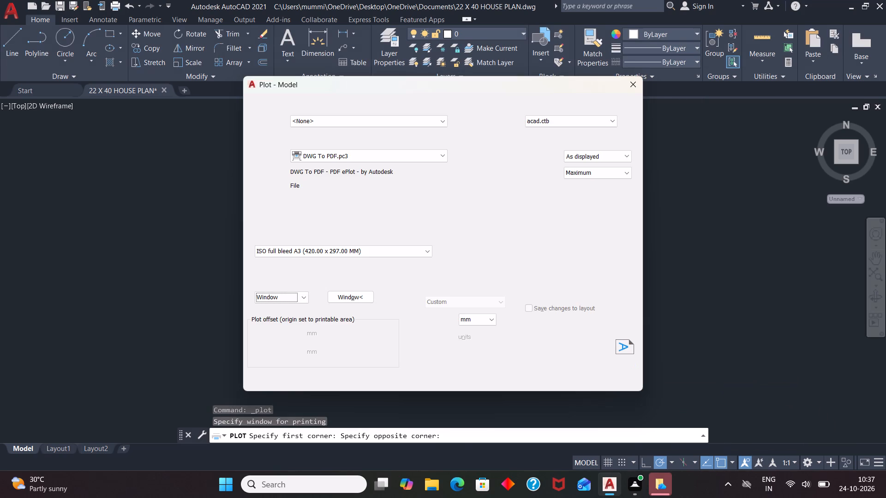
Plot the plan to 22 X 40 HOUSE PLAN-Model.pdf in the Documents folder, and look over the resulting PDF before closing it.
{"action": "left_click", "coordinate": [509, 378]}
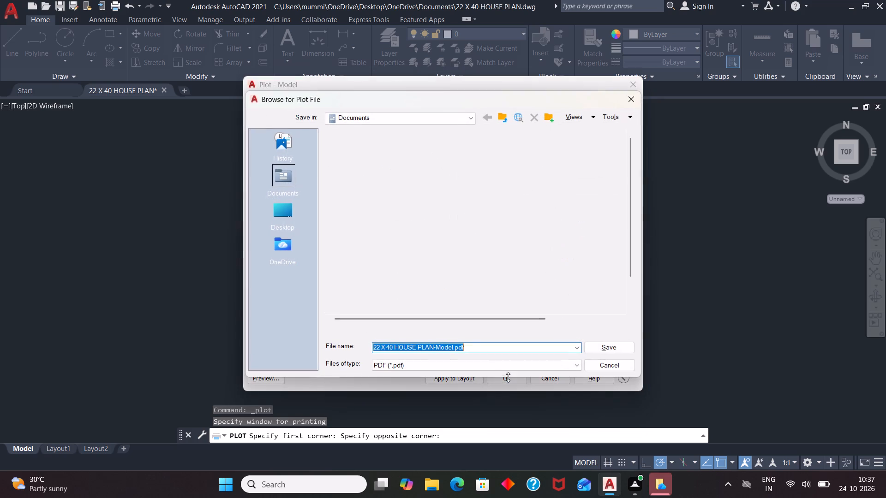
{"action": "left_click", "coordinate": [612, 343]}
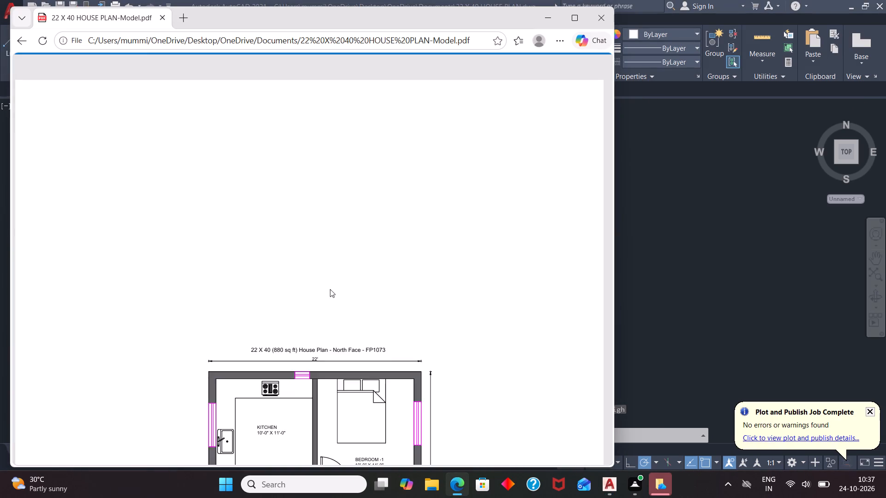
{"action": "scroll", "coordinate": [416, 224], "scroll_direction": "down", "scroll_amount": 3}
{"action": "scroll", "coordinate": [380, 251], "scroll_direction": "down", "scroll_amount": 5}
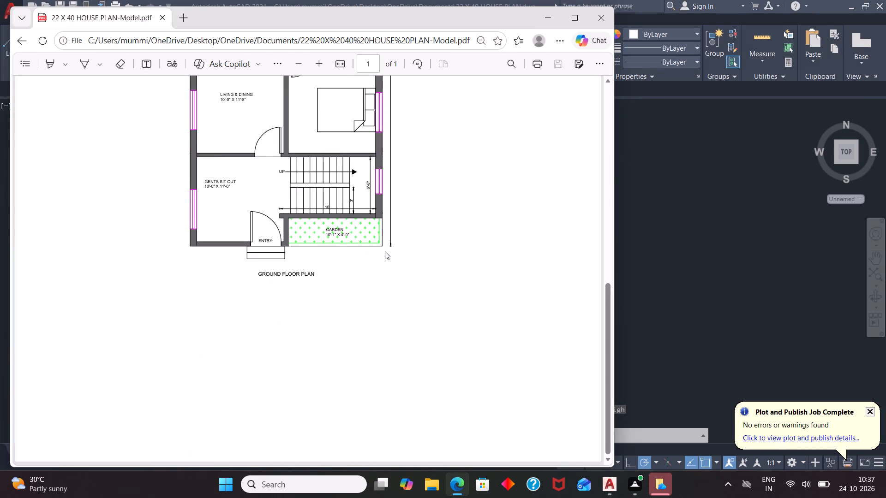
{"action": "scroll", "coordinate": [368, 182], "scroll_direction": "up", "scroll_amount": 4}
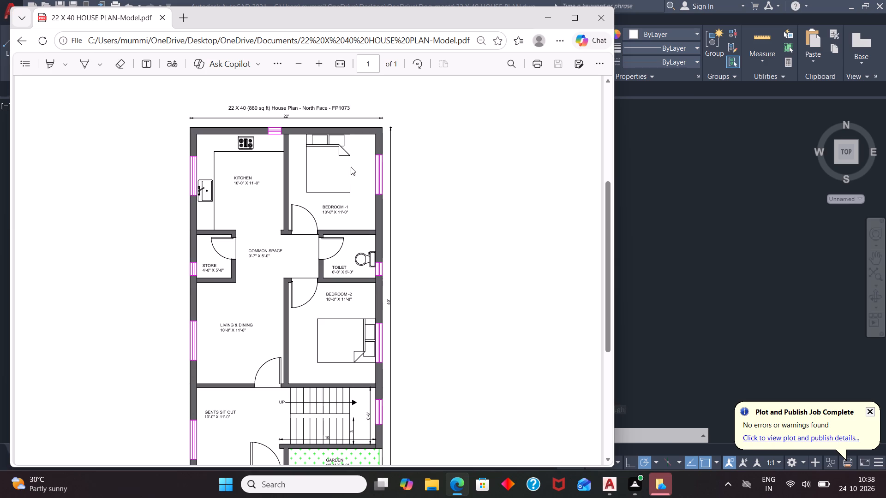
{"action": "left_click", "coordinate": [595, 22]}
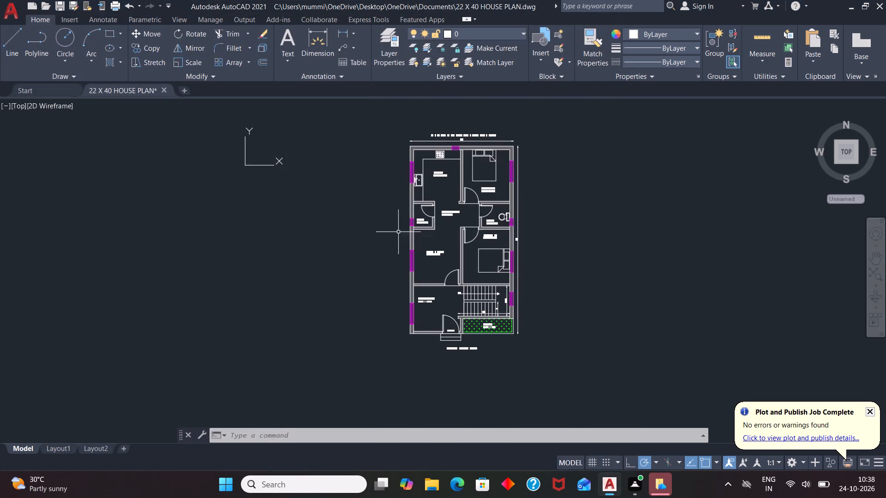
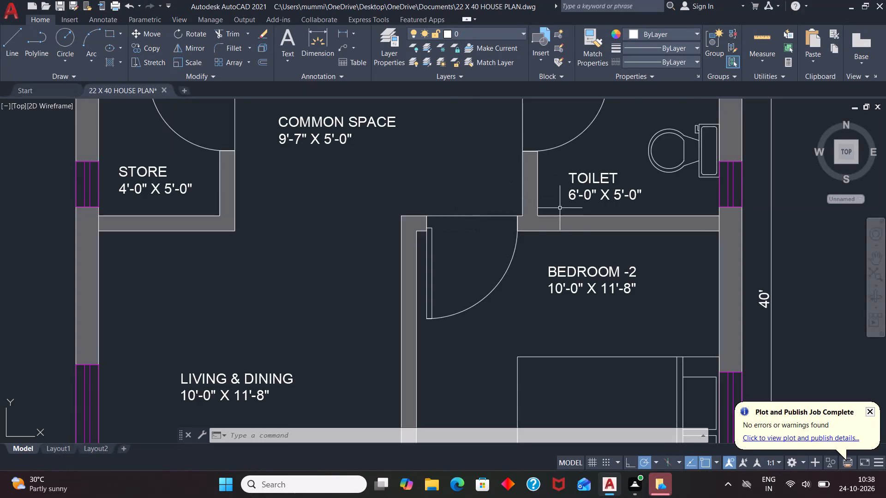
Examine the house plan in the drawing, including the title text above the 22' dimension.
{"action": "scroll", "coordinate": [565, 250], "scroll_direction": "down", "scroll_amount": 2}
{"action": "scroll", "coordinate": [521, 245], "scroll_direction": "down", "scroll_amount": 2}
{"action": "scroll", "coordinate": [521, 178], "scroll_direction": "up", "scroll_amount": 1}
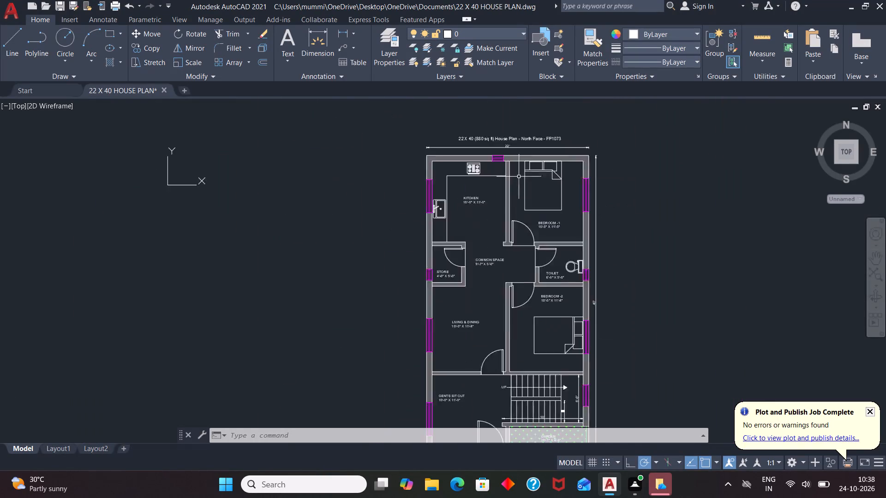
{"action": "scroll", "coordinate": [518, 176], "scroll_direction": "up", "scroll_amount": 1}
{"action": "scroll", "coordinate": [486, 138], "scroll_direction": "up", "scroll_amount": 2}
{"action": "scroll", "coordinate": [448, 225], "scroll_direction": "down", "scroll_amount": 2}
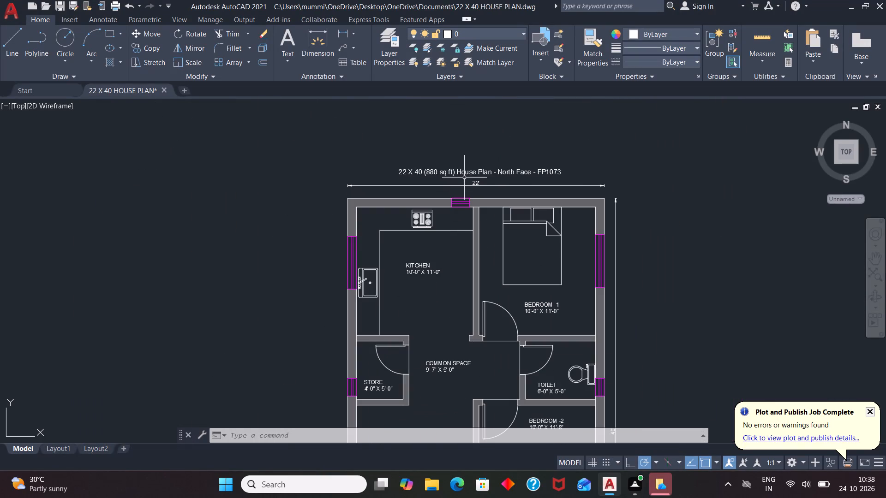
{"action": "left_click", "coordinate": [474, 169]}
{"action": "scroll", "coordinate": [468, 178], "scroll_direction": "up", "scroll_amount": 2}
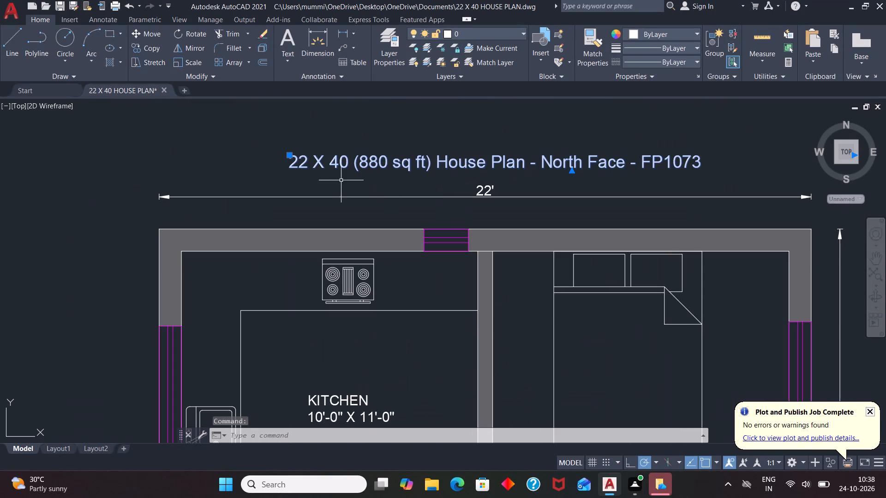
{"action": "key", "text": "Escape"}
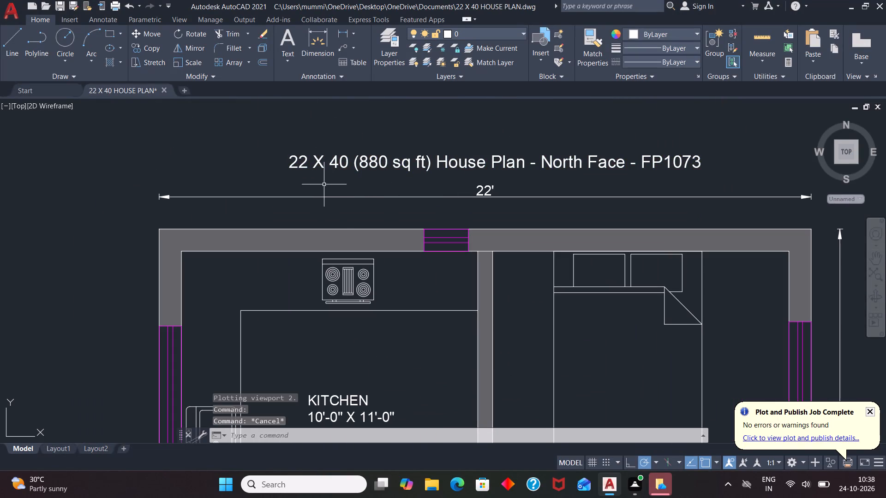
{"action": "scroll", "coordinate": [491, 166], "scroll_direction": "down", "scroll_amount": 2}
{"action": "scroll", "coordinate": [406, 168], "scroll_direction": "down", "scroll_amount": 1}
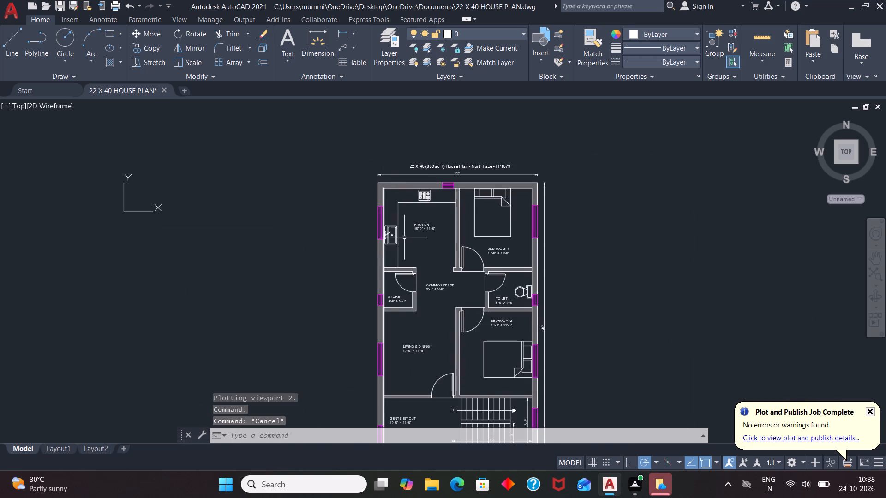
Move the kitchen sink with its tap by a very small amount beside the window.
{"action": "scroll", "coordinate": [403, 235], "scroll_direction": "up", "scroll_amount": 4}
{"action": "left_click", "coordinate": [303, 228]}
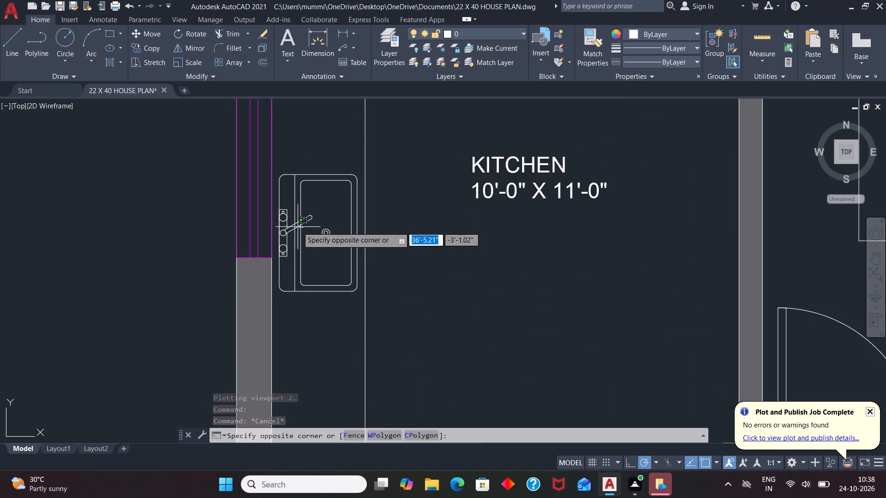
{"action": "left_click", "coordinate": [298, 226]}
{"action": "key", "text": "m"}
{"action": "key", "text": "Return"}
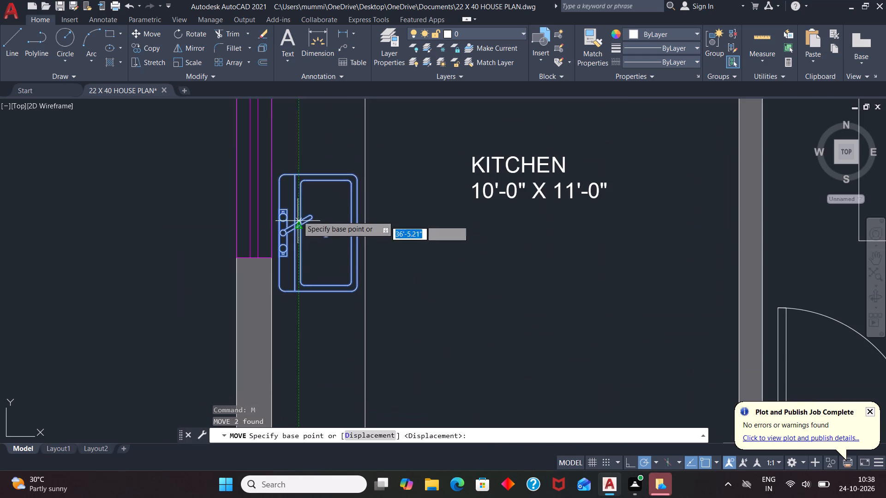
{"action": "left_click", "coordinate": [295, 208]}
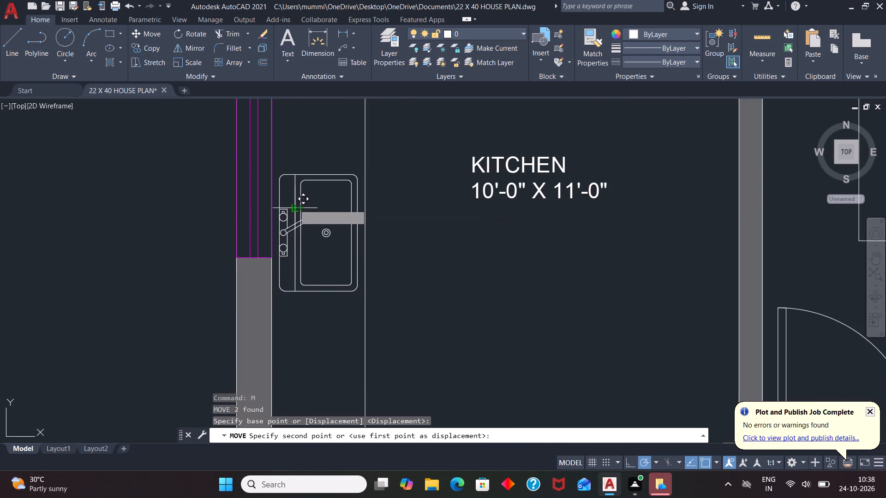
{"action": "scroll", "coordinate": [294, 205], "scroll_direction": "up", "scroll_amount": 1}
{"action": "left_click", "coordinate": [294, 205]}
{"action": "key", "text": "Escape"}
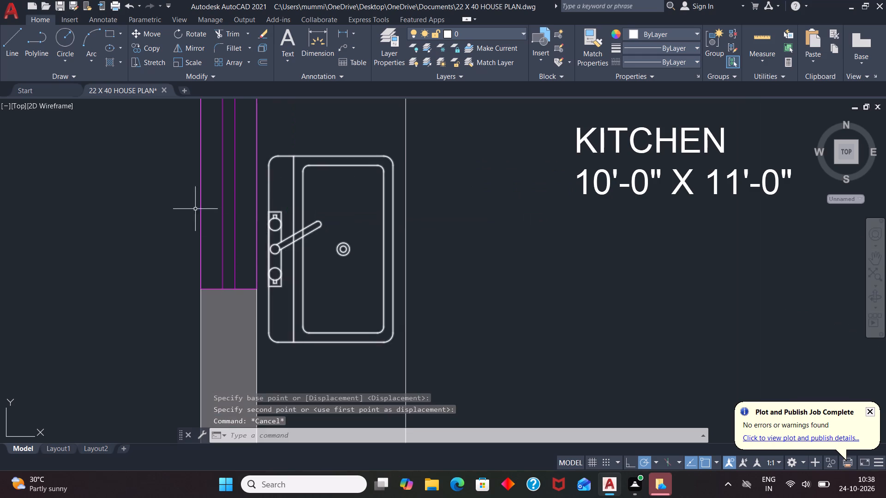
Draw an equilateral triangle with 9" sides as a polyline just above the ENTRY label, pointing up into the house.
{"action": "scroll", "coordinate": [198, 210], "scroll_direction": "down", "scroll_amount": 3}
{"action": "scroll", "coordinate": [332, 183], "scroll_direction": "down", "scroll_amount": 1}
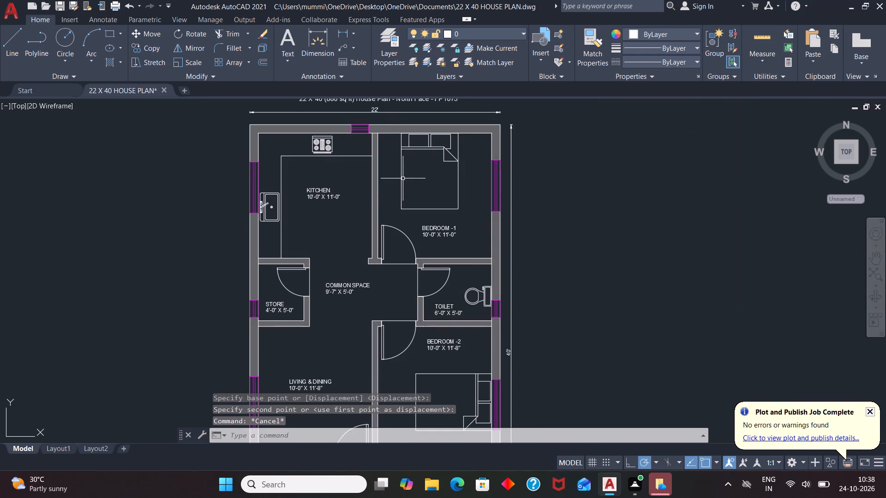
{"action": "scroll", "coordinate": [443, 127], "scroll_direction": "up", "scroll_amount": 4}
{"action": "scroll", "coordinate": [441, 128], "scroll_direction": "down", "scroll_amount": 5}
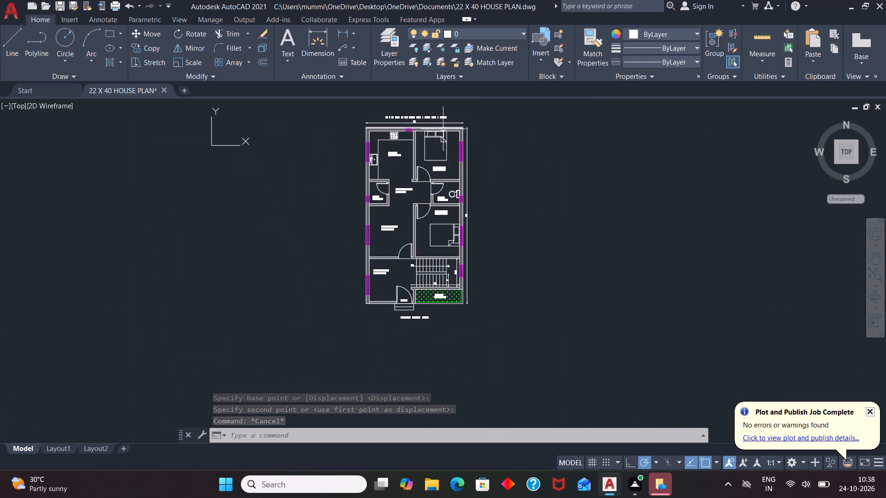
{"action": "scroll", "coordinate": [426, 310], "scroll_direction": "up", "scroll_amount": 3}
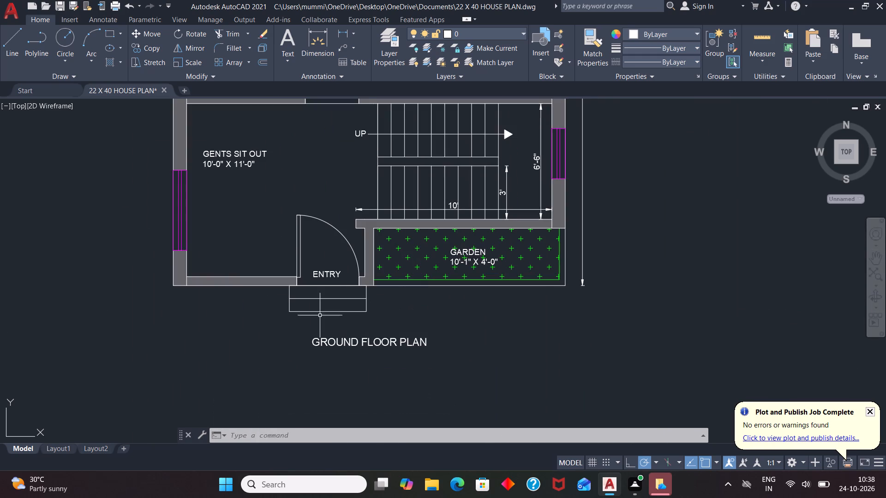
{"action": "scroll", "coordinate": [402, 298], "scroll_direction": "down", "scroll_amount": 1}
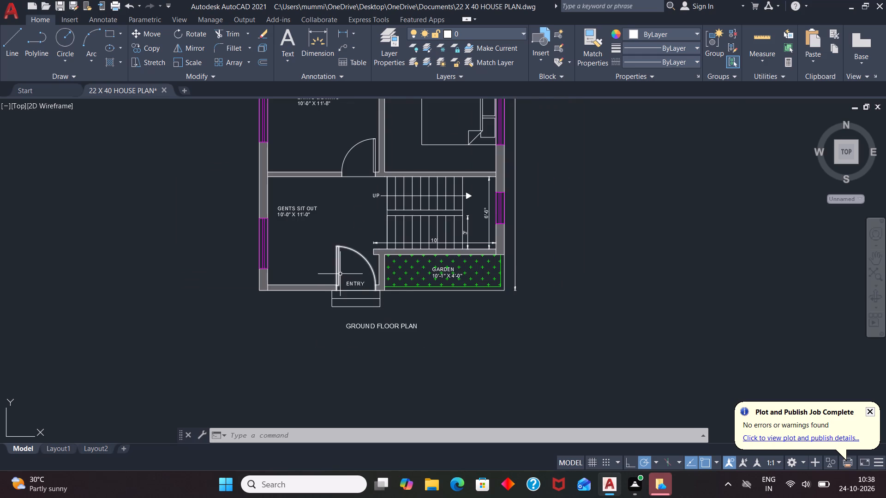
{"action": "scroll", "coordinate": [340, 272], "scroll_direction": "up", "scroll_amount": 2}
{"action": "key", "text": "l"}
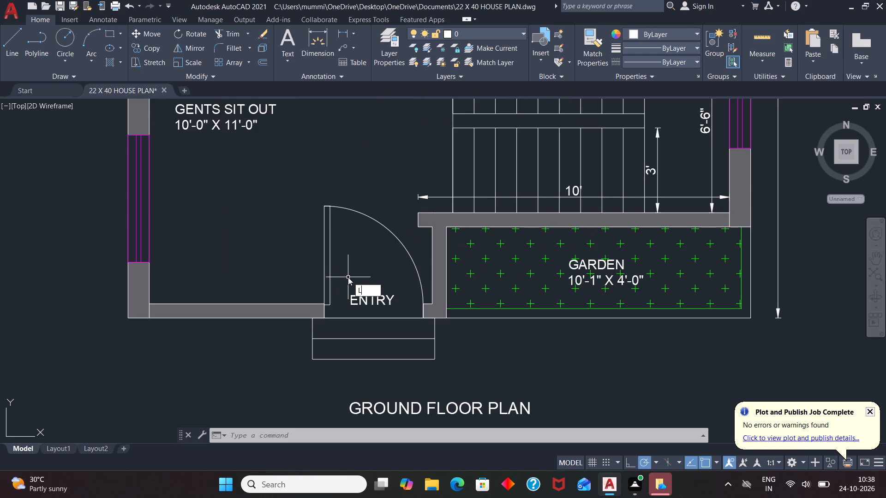
{"action": "key", "text": "Escape"}
{"action": "type", "text": "PL"}
{"action": "key", "text": "Return"}
{"action": "scroll", "coordinate": [352, 280], "scroll_direction": "up", "scroll_amount": 3}
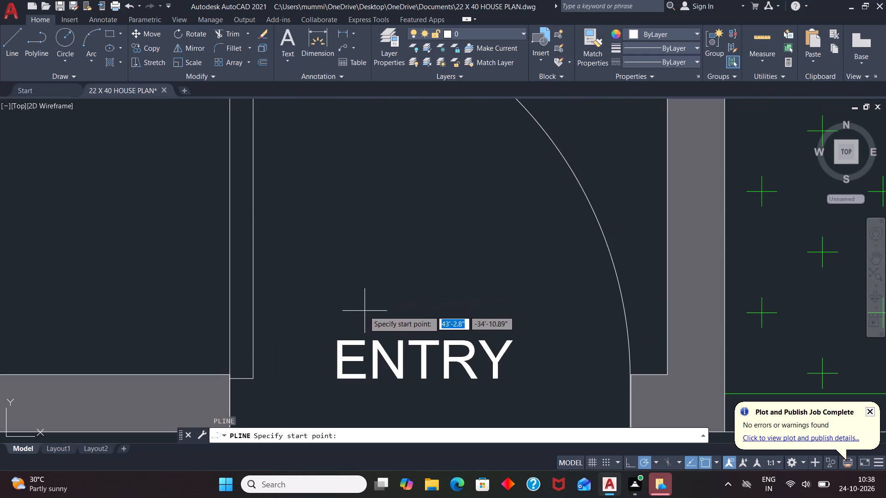
{"action": "left_click", "coordinate": [364, 311]}
{"action": "key", "text": "9"}
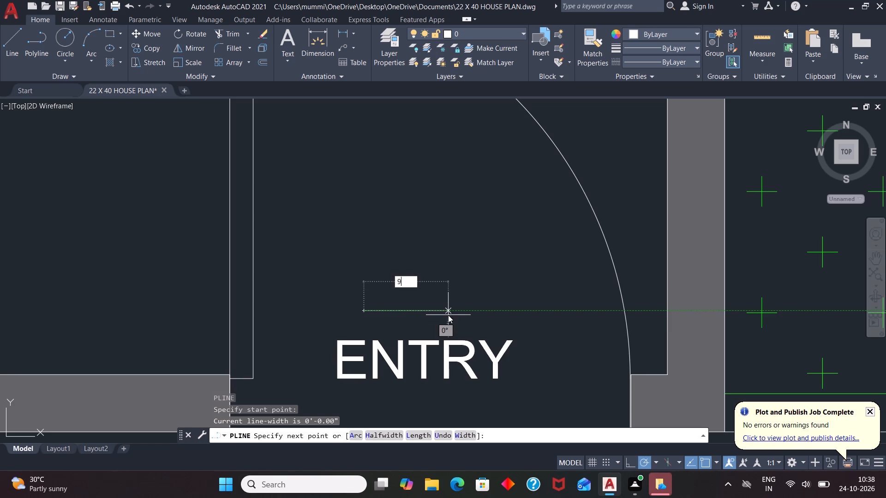
{"action": "key", "text": "Return"}
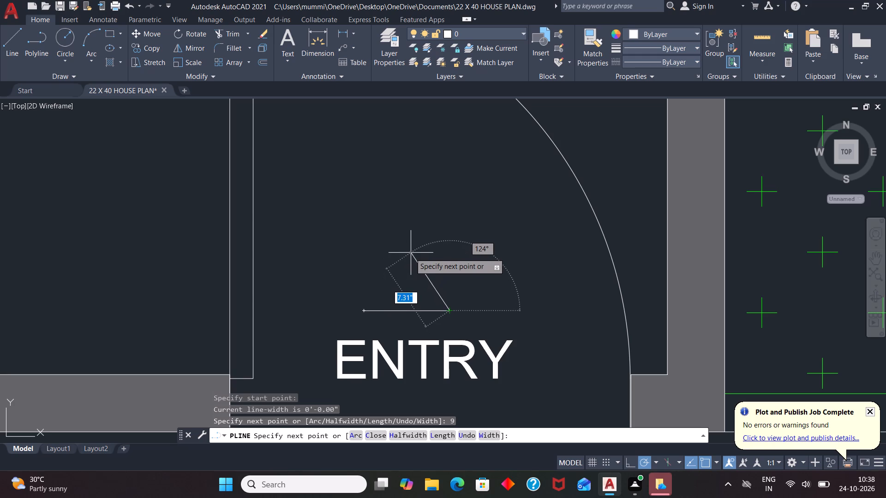
{"action": "key", "text": "9"}
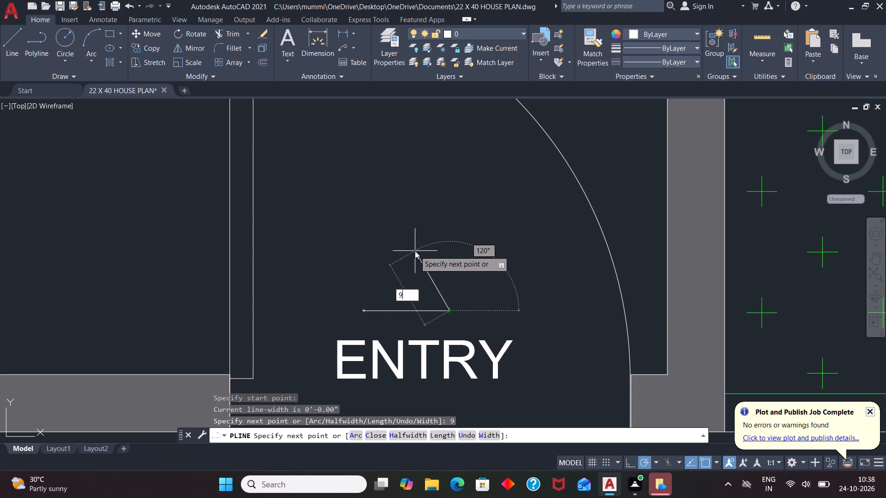
{"action": "key", "text": "Return"}
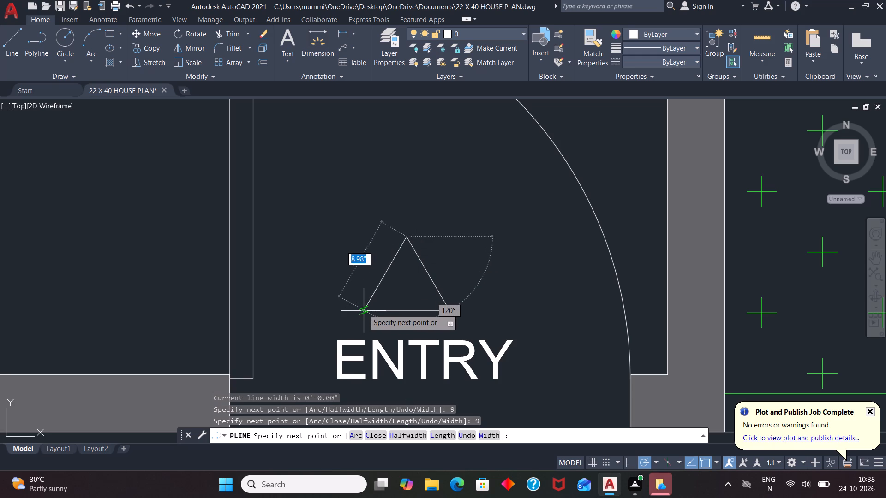
{"action": "left_click", "coordinate": [364, 309]}
{"action": "key", "text": "Escape"}
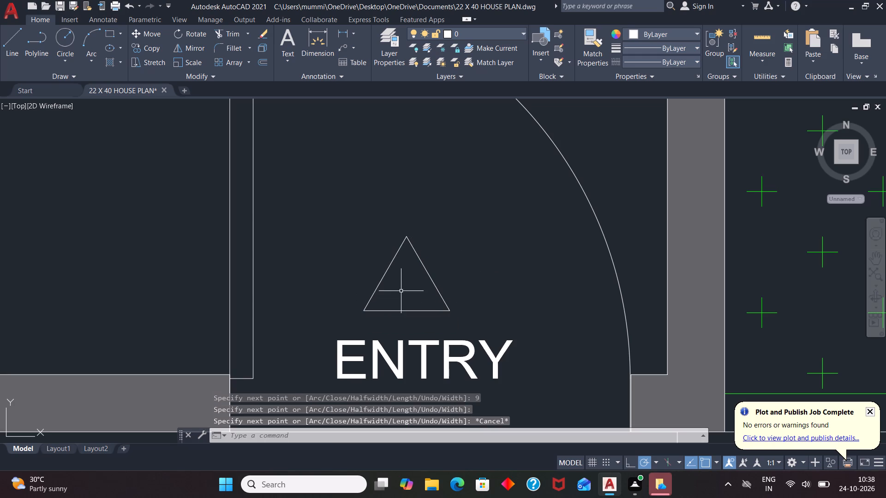
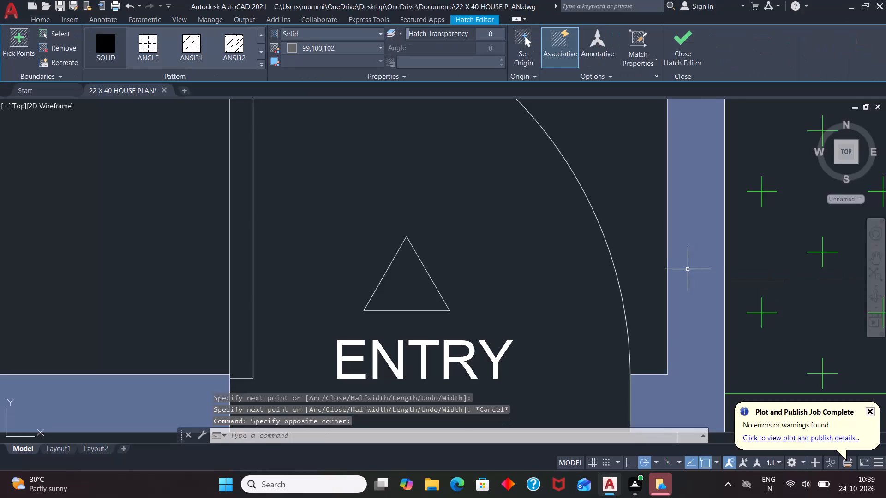
Fill the triangle above the ENTRY label with a Solid hatch.
{"action": "key", "text": "Escape"}
{"action": "scroll", "coordinate": [478, 313], "scroll_direction": "down", "scroll_amount": 2}
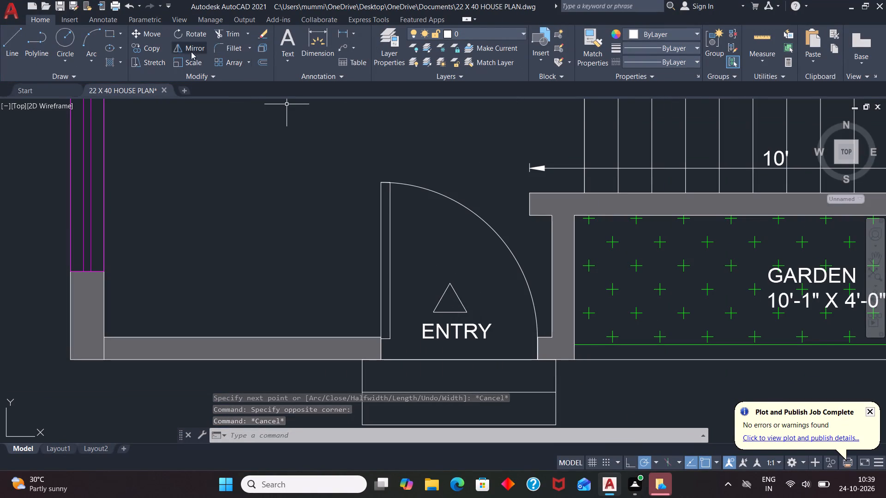
{"action": "left_click", "coordinate": [119, 61]}
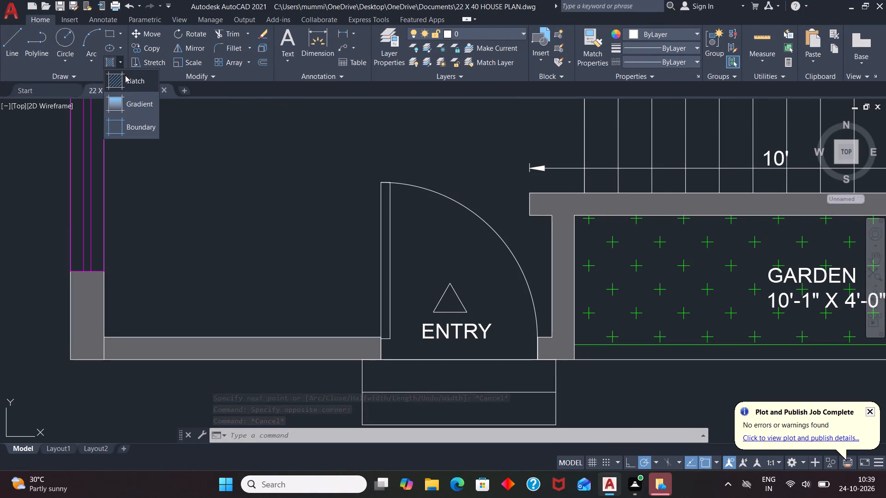
{"action": "left_click", "coordinate": [126, 76]}
{"action": "left_click", "coordinate": [311, 48]}
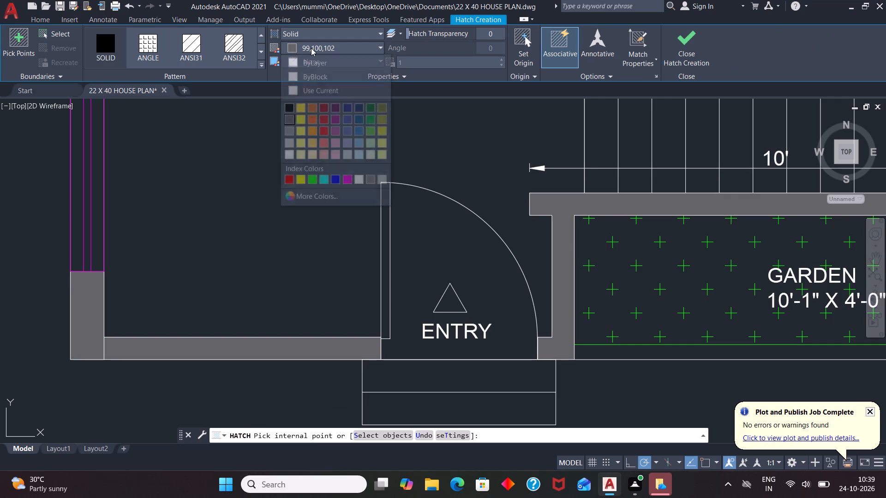
{"action": "left_click", "coordinate": [289, 118]}
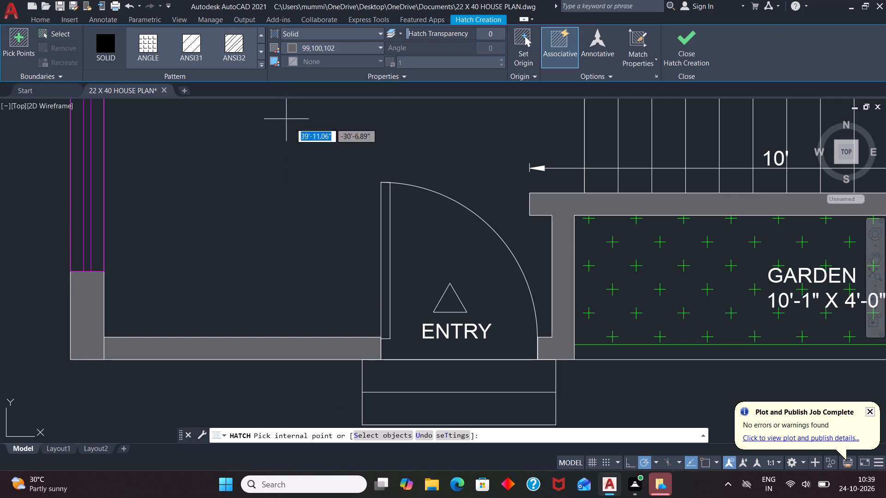
{"action": "left_click", "coordinate": [452, 312]}
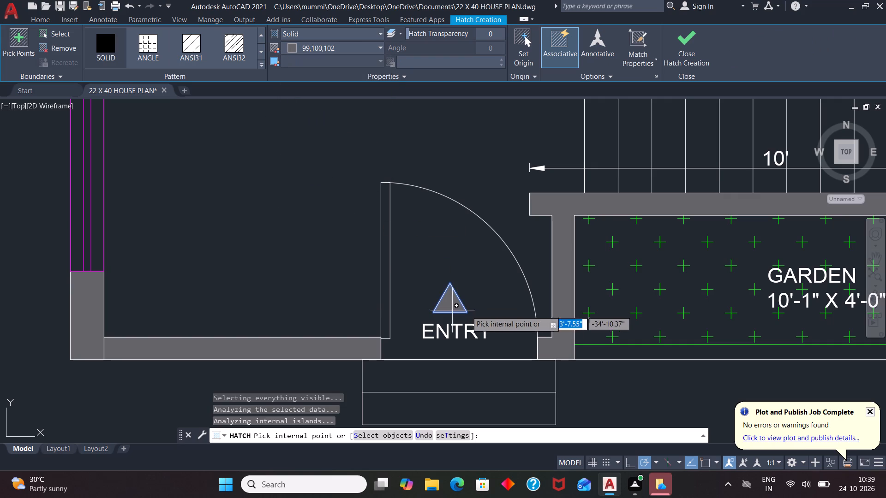
{"action": "key", "text": "Escape"}
Set the colour of the entry triangle's solid hatch to ByLayer.
{"action": "left_click", "coordinate": [448, 304]}
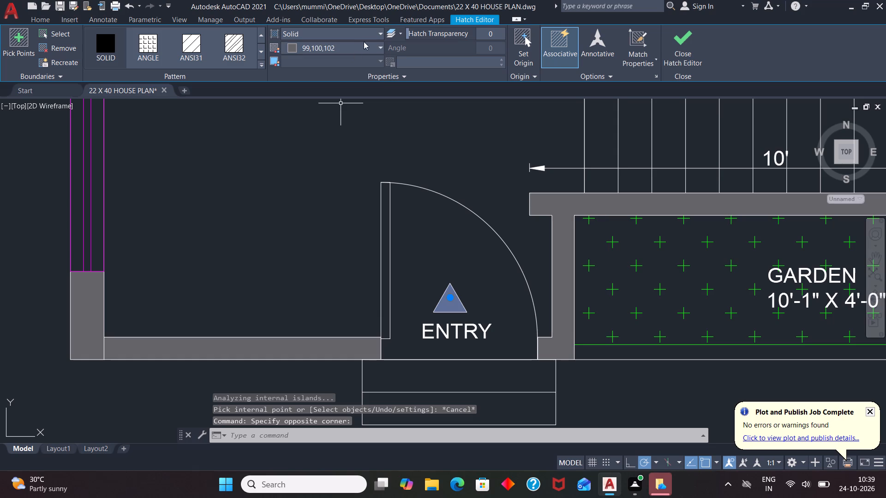
{"action": "left_click", "coordinate": [366, 38]}
{"action": "left_click", "coordinate": [346, 47]}
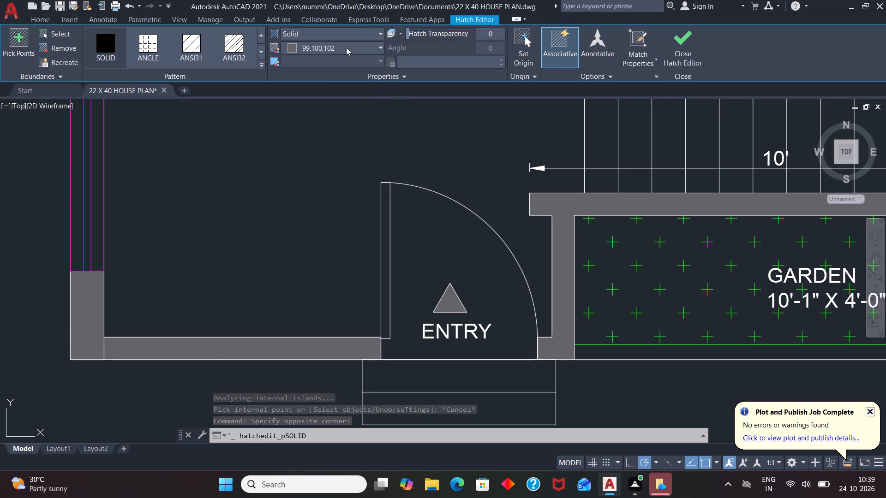
{"action": "left_click", "coordinate": [346, 47]}
{"action": "left_click", "coordinate": [337, 60]}
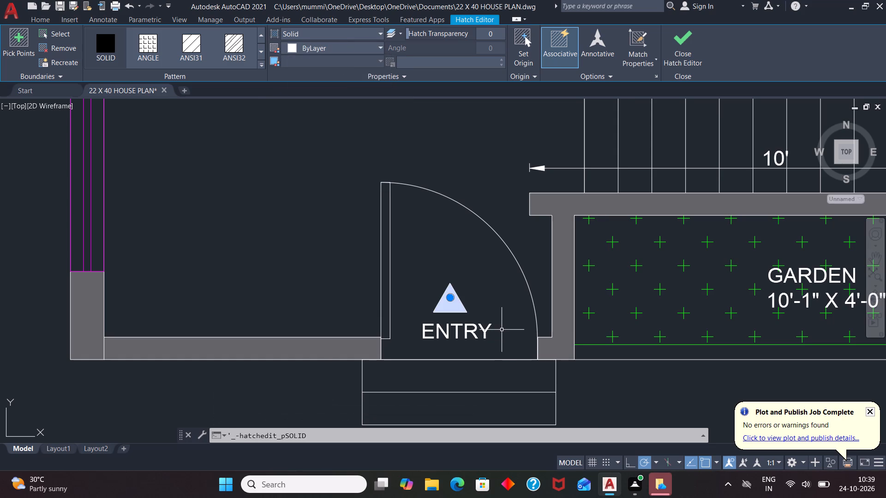
{"action": "key", "text": "Escape"}
Group the entry triangle's outline together with its solid hatch.
{"action": "left_click", "coordinate": [446, 301]}
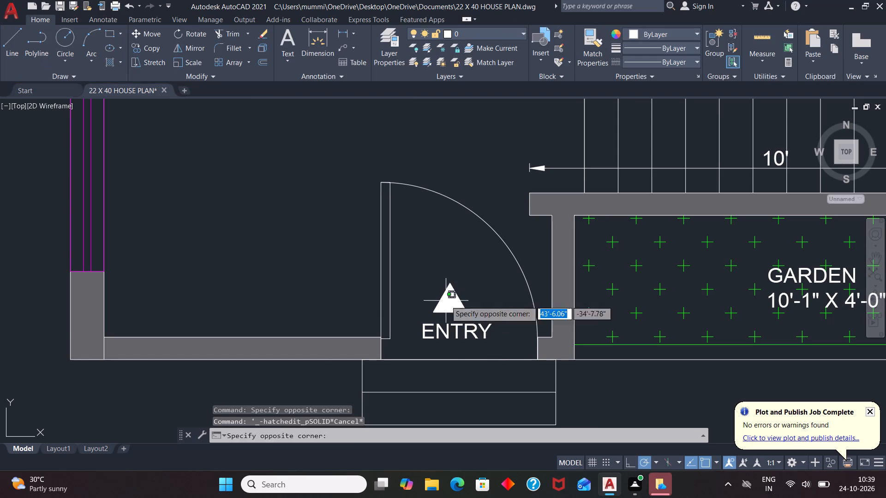
{"action": "scroll", "coordinate": [482, 302], "scroll_direction": "up", "scroll_amount": 2}
{"action": "left_click_drag", "start_coordinate": [499, 314], "coordinate": [350, 324]}
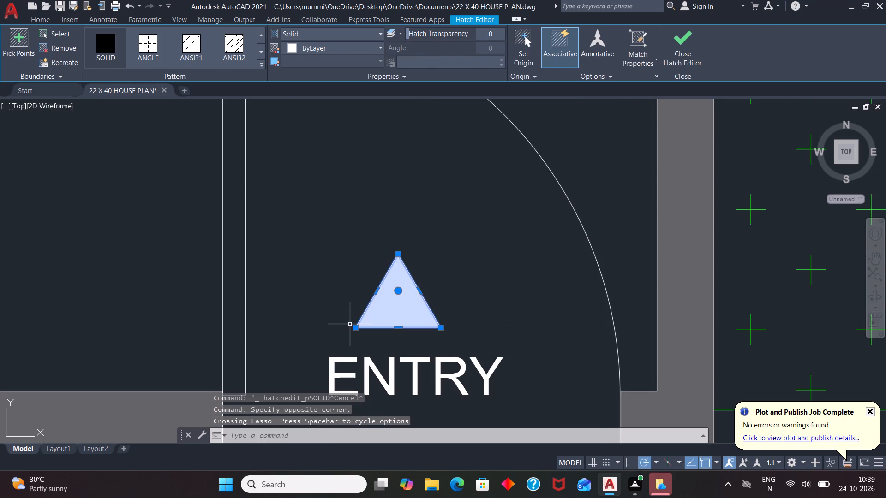
{"action": "key", "text": "g"}
{"action": "key", "text": "Return"}
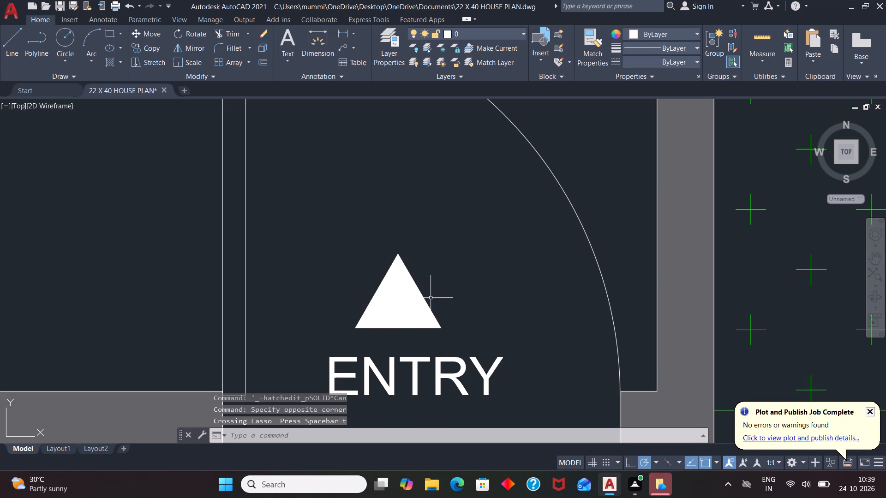
Examine the entry marker, the stair and garden area, and the whole ground floor plan.
{"action": "scroll", "coordinate": [468, 262], "scroll_direction": "down", "scroll_amount": 5}
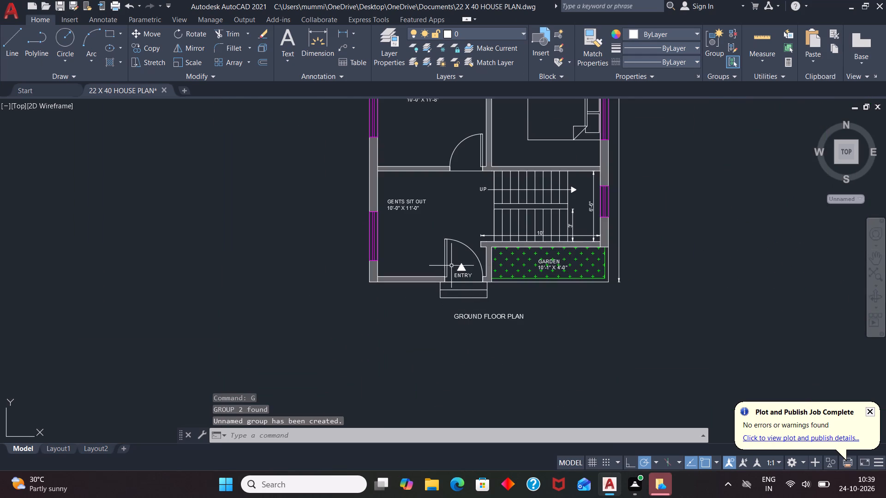
{"action": "scroll", "coordinate": [452, 265], "scroll_direction": "up", "scroll_amount": 5}
{"action": "scroll", "coordinate": [473, 254], "scroll_direction": "down", "scroll_amount": 4}
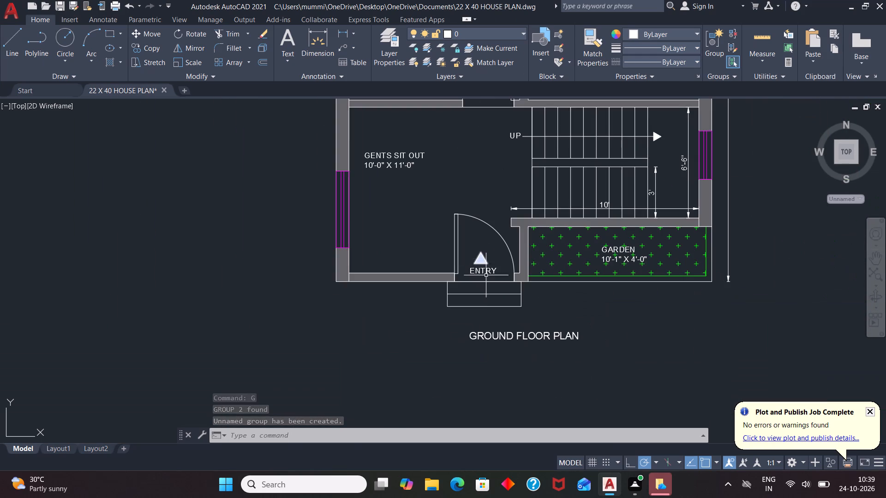
{"action": "scroll", "coordinate": [507, 314], "scroll_direction": "down", "scroll_amount": 1}
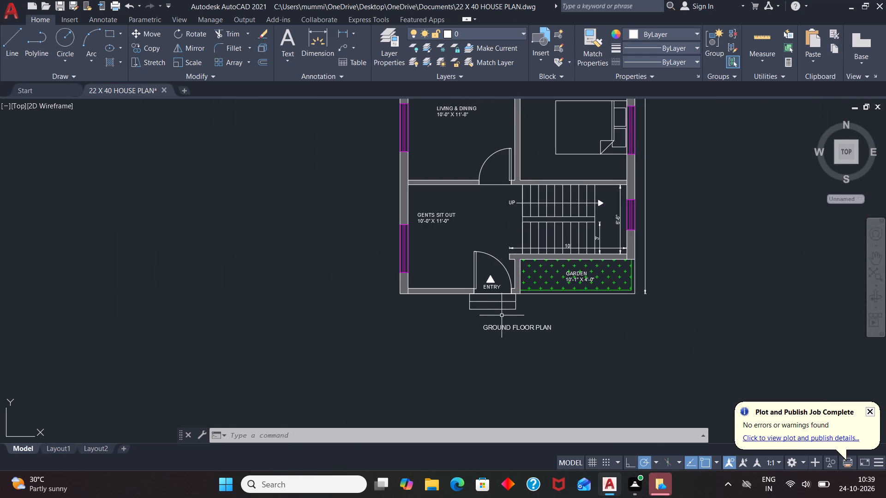
{"action": "scroll", "coordinate": [503, 315], "scroll_direction": "down", "scroll_amount": 2}
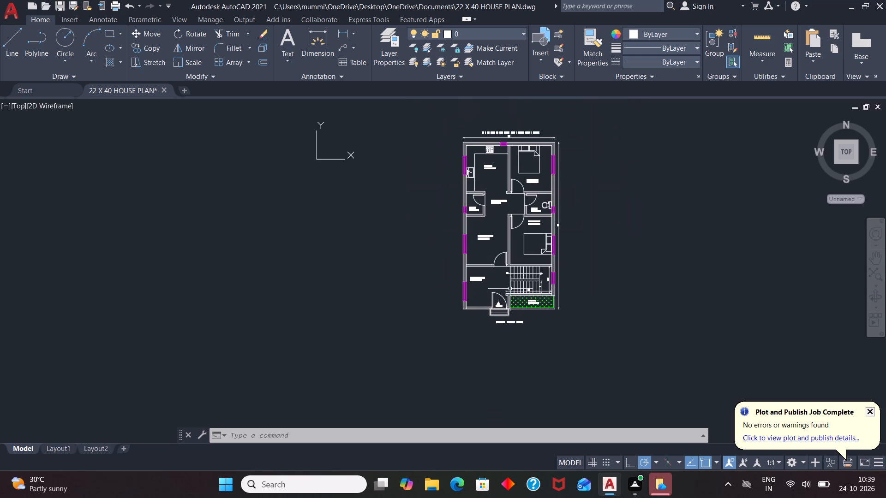
{"action": "scroll", "coordinate": [497, 248], "scroll_direction": "up", "scroll_amount": 2}
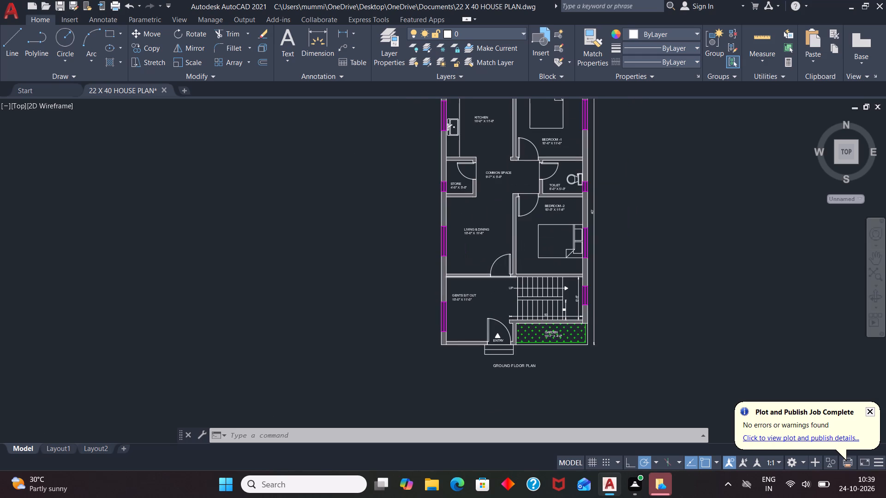
{"action": "scroll", "coordinate": [432, 253], "scroll_direction": "down", "scroll_amount": 1}
{"action": "scroll", "coordinate": [552, 322], "scroll_direction": "up", "scroll_amount": 2}
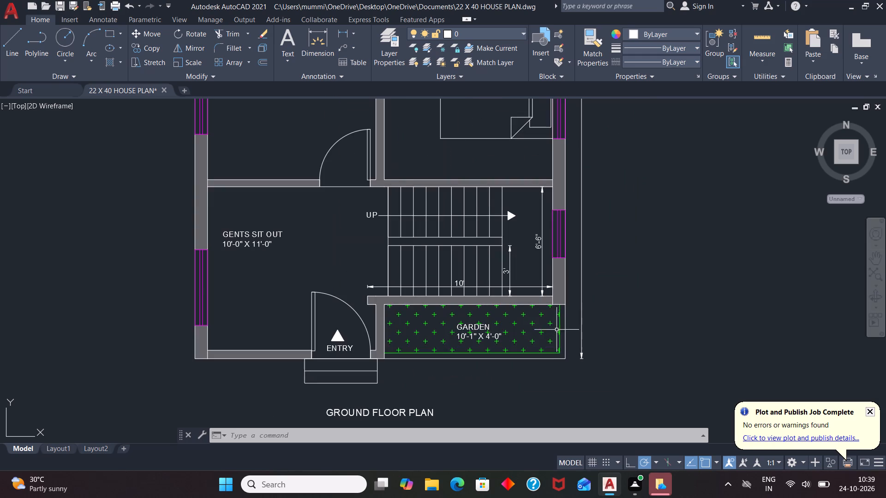
{"action": "scroll", "coordinate": [564, 382], "scroll_direction": "down", "scroll_amount": 2}
{"action": "scroll", "coordinate": [495, 312], "scroll_direction": "down", "scroll_amount": 1}
{"action": "scroll", "coordinate": [531, 242], "scroll_direction": "up", "scroll_amount": 1}
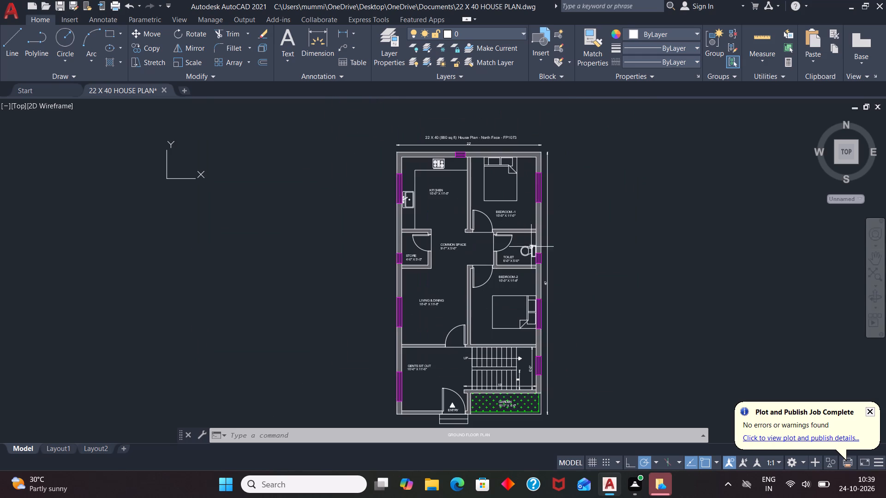
{"action": "scroll", "coordinate": [544, 251], "scroll_direction": "down", "scroll_amount": 1}
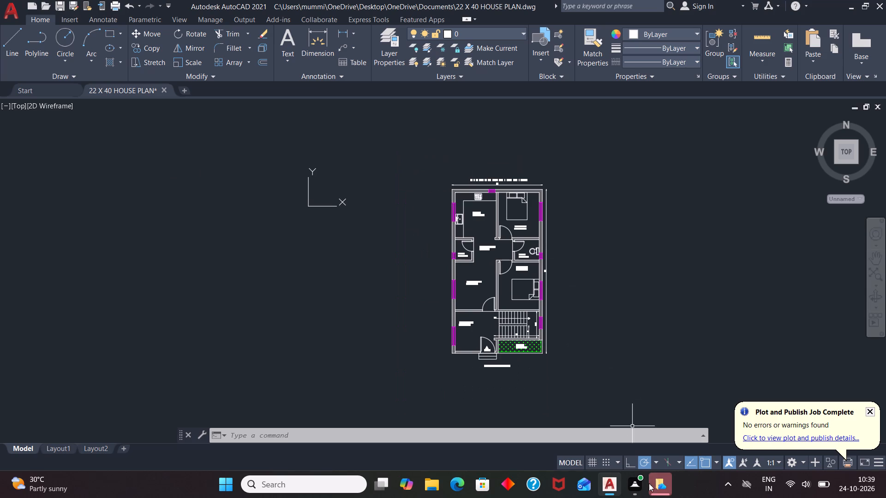